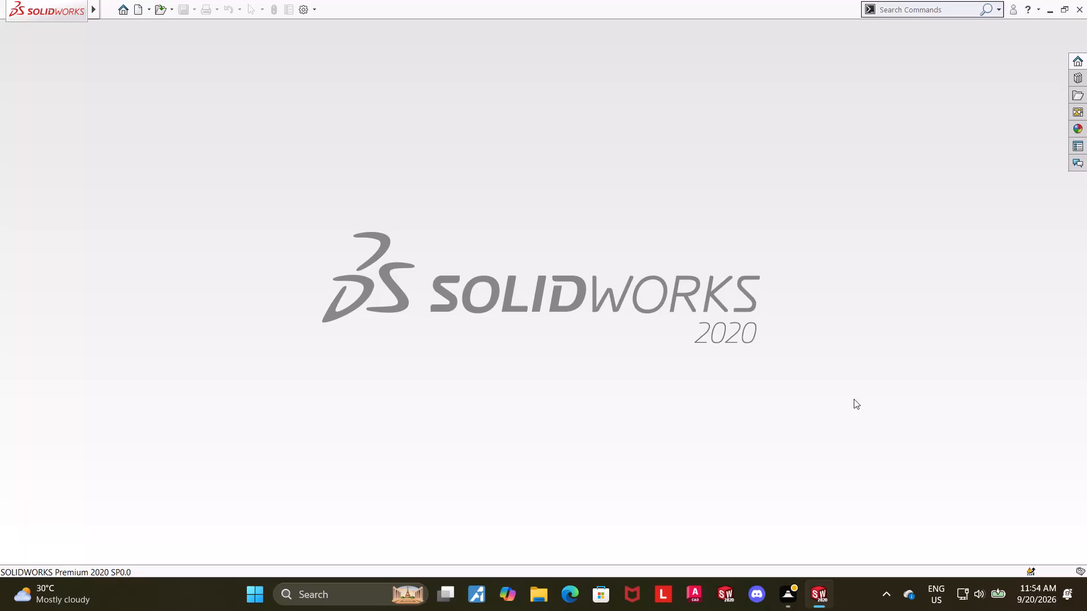
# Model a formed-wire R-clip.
# Create a new part and open a sketch on its Front Plane.
pyautogui.click(137, 8)
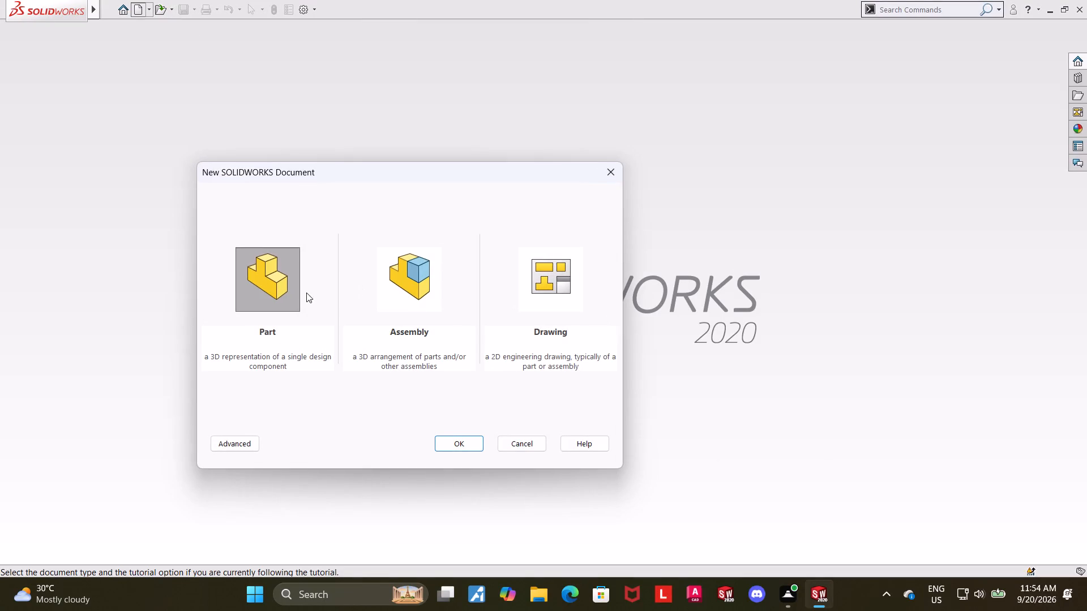
pyautogui.doubleClick(290, 287)
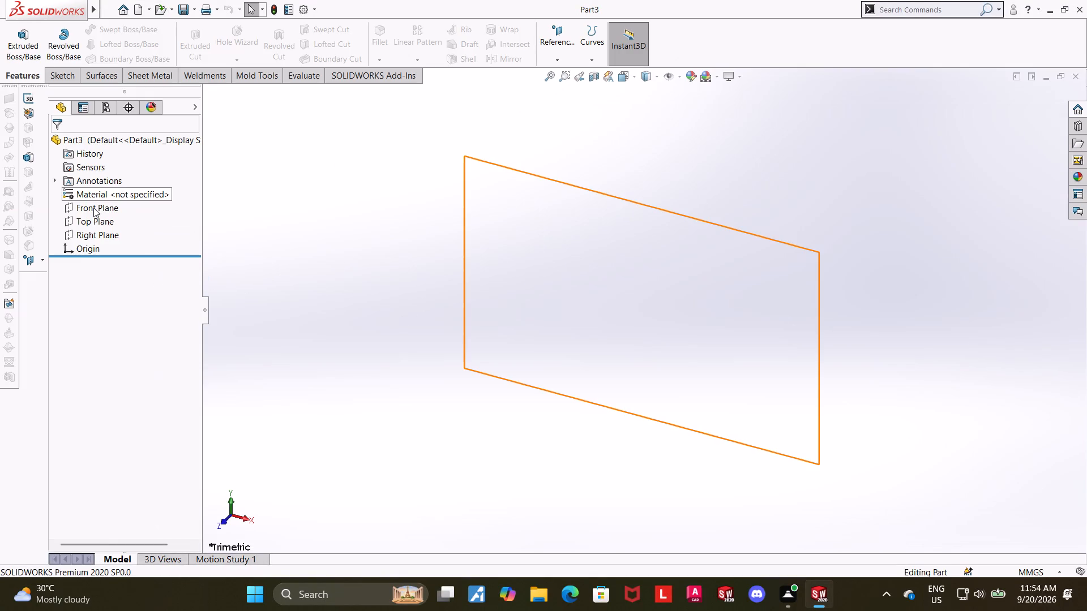
pyautogui.click(93, 208)
pyautogui.click(106, 189)
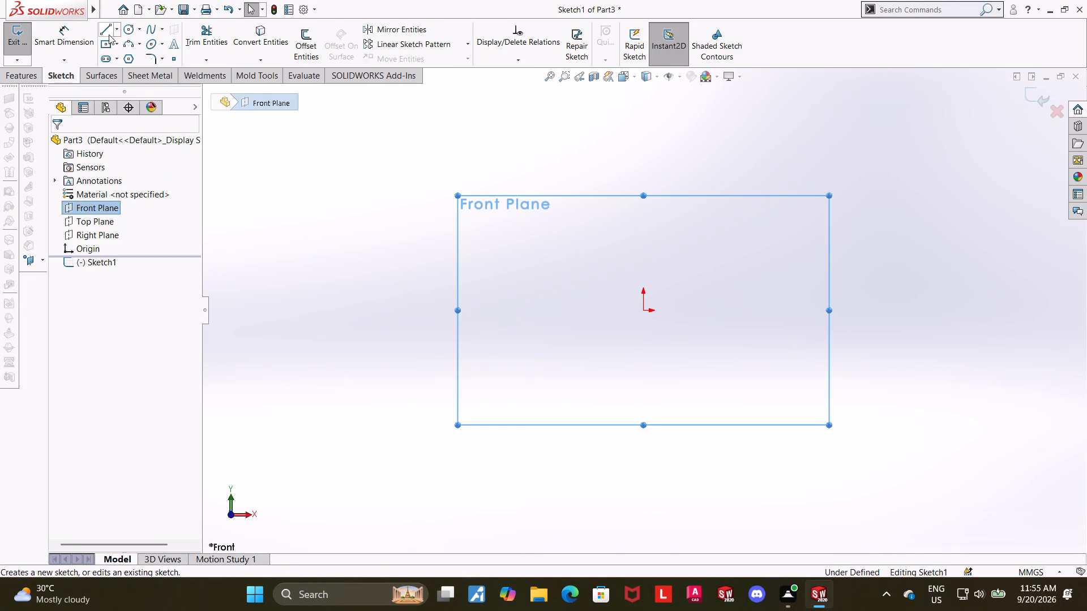
# Sketch a horizontal line about 130 mm long leftward from the origin, continuing into an upward semicircle of about 31 mm radius and a short arc.
pyautogui.click(109, 33)
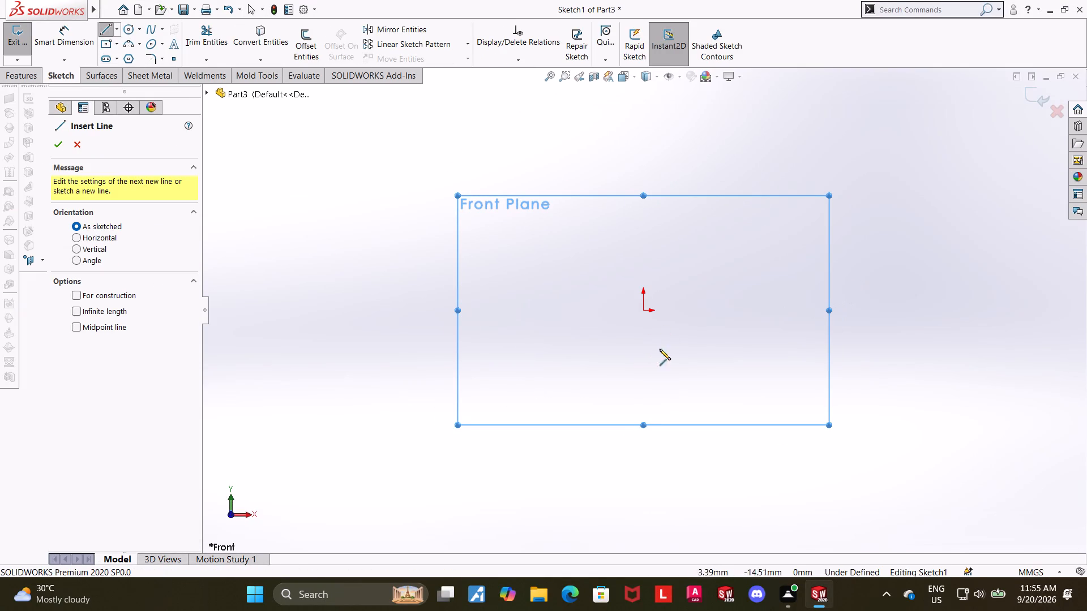
pyautogui.click(641, 311)
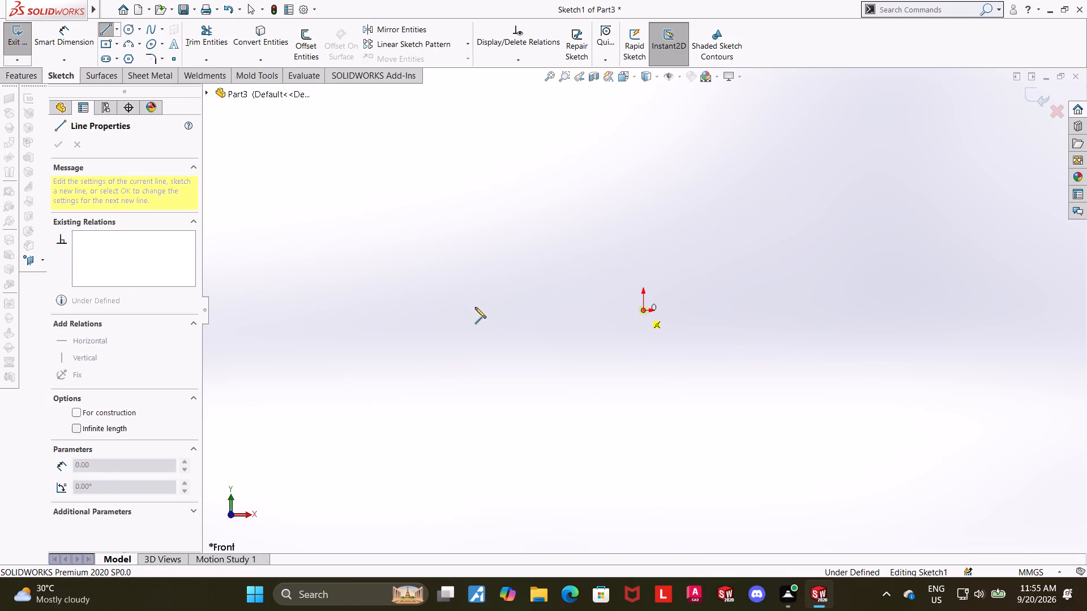
pyautogui.click(372, 309)
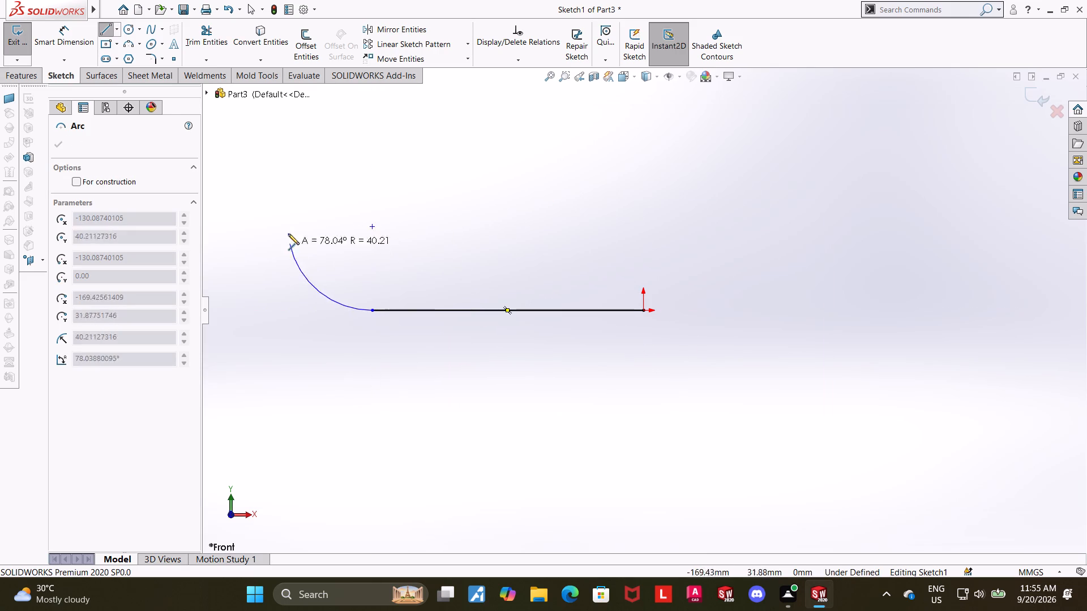
pyautogui.click(373, 181)
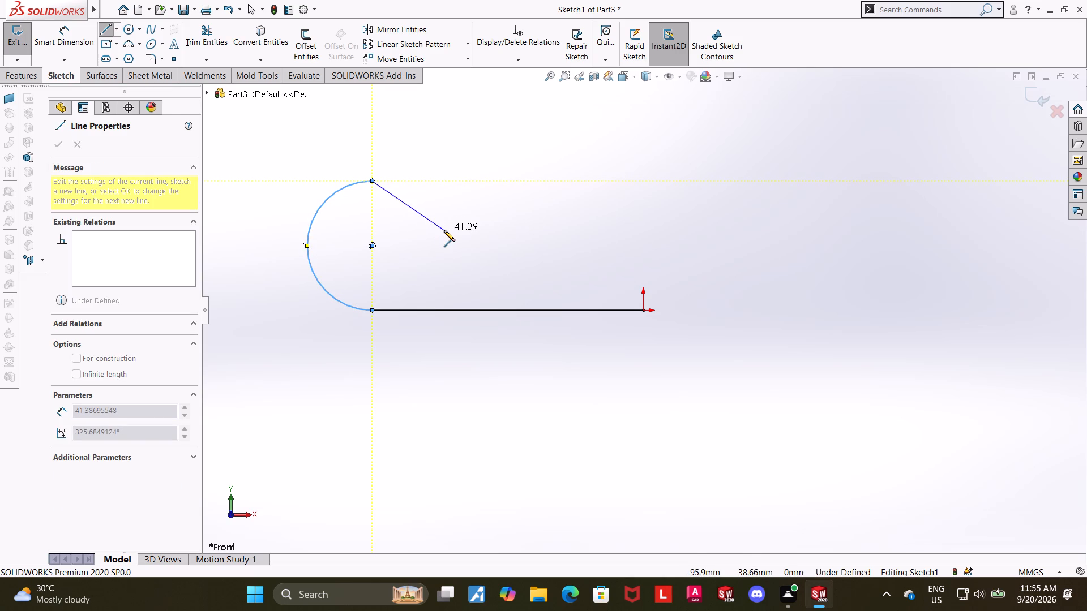
pyautogui.click(413, 194)
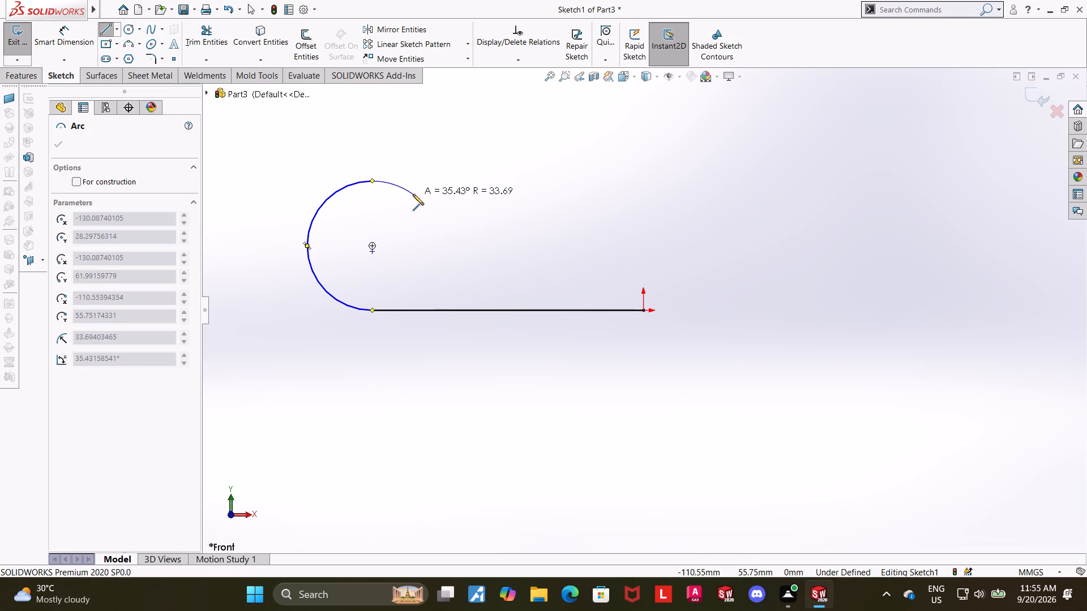
# Continue the profile with four zigzag lines going down, up, down and up, the middle two about 36 mm and 30 mm long.
pyautogui.click(502, 259)
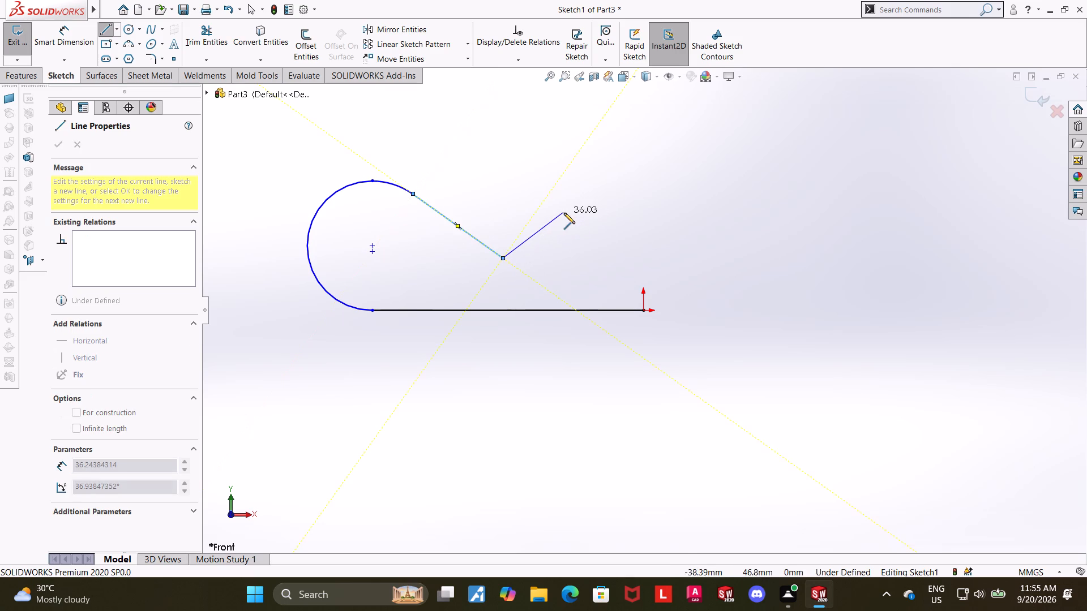
pyautogui.click(564, 213)
pyautogui.click(606, 256)
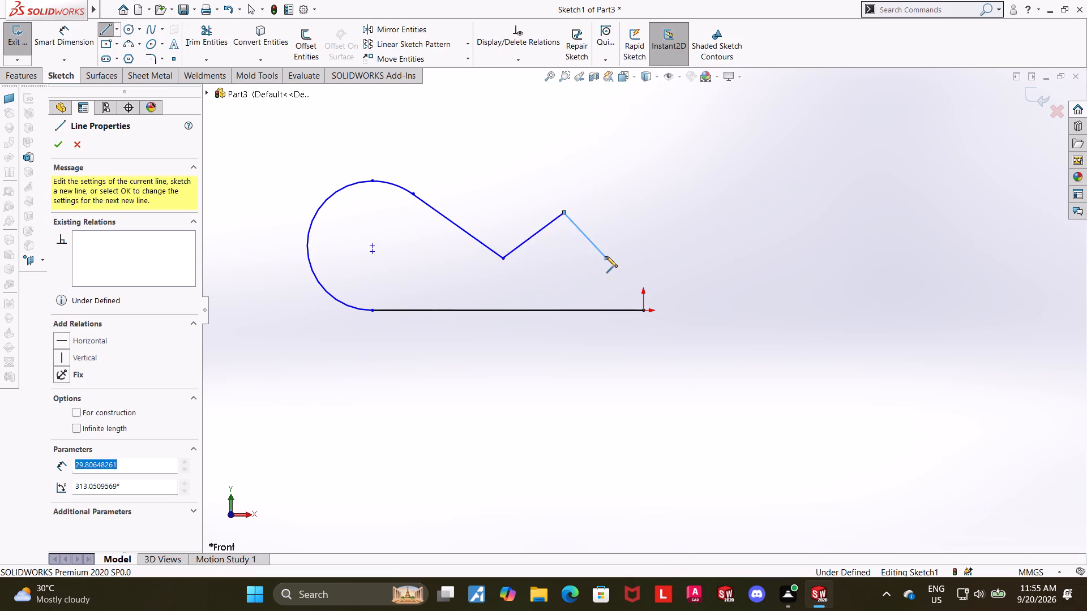
pyautogui.click(641, 235)
pyautogui.press('Escape')
pyautogui.press('Escape')
pyautogui.press('Escape')
pyautogui.press('Escape')
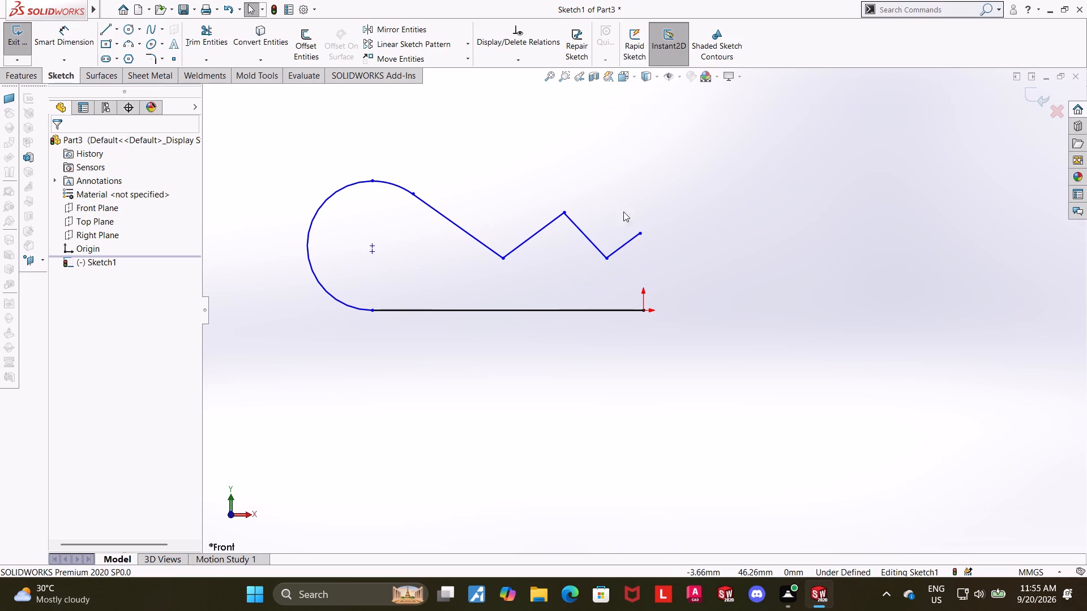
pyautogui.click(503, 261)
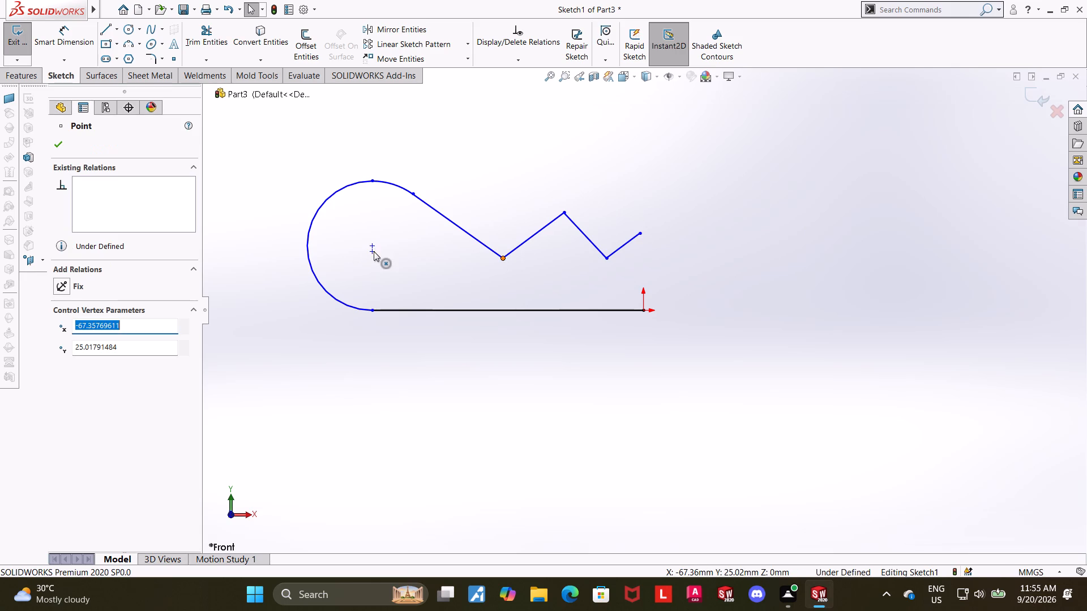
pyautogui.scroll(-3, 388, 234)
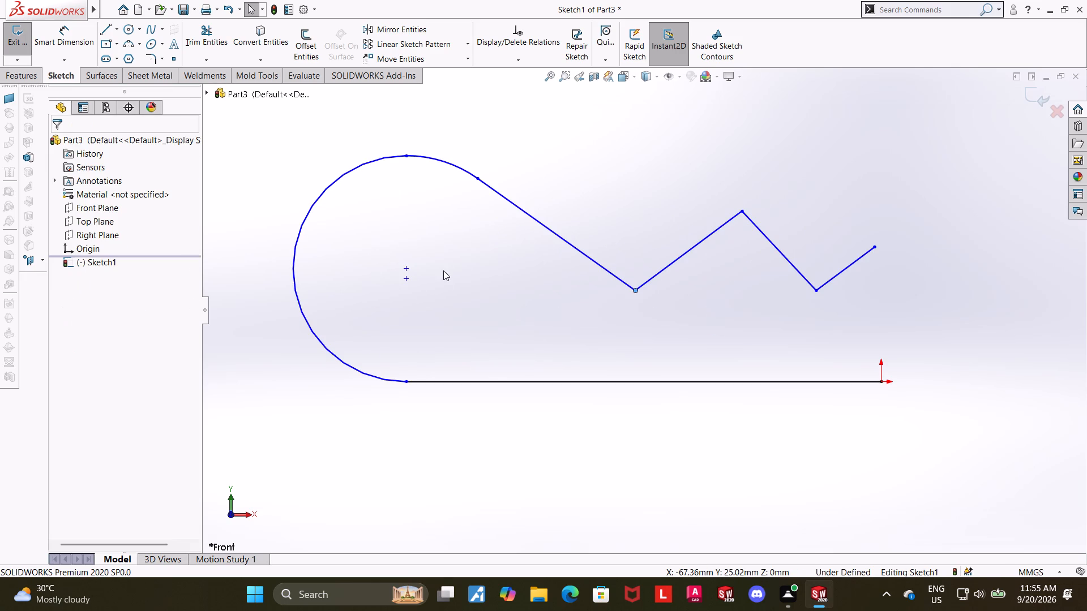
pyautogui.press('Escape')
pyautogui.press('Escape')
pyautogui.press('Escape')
# Merge the centre points of the large semicircle and the short arc.
pyautogui.scroll(1, 439, 262)
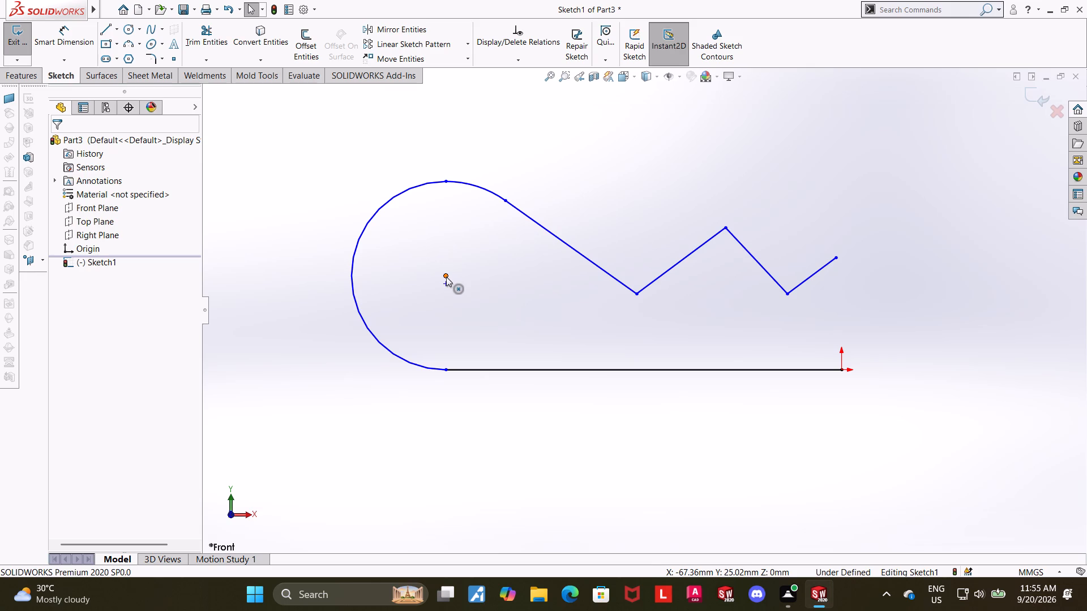
pyautogui.keyDown('ctrl'); pyautogui.click(446, 277); pyautogui.keyUp('ctrl')
pyautogui.keyDown('ctrl'); pyautogui.click(447, 287); pyautogui.keyUp('ctrl')
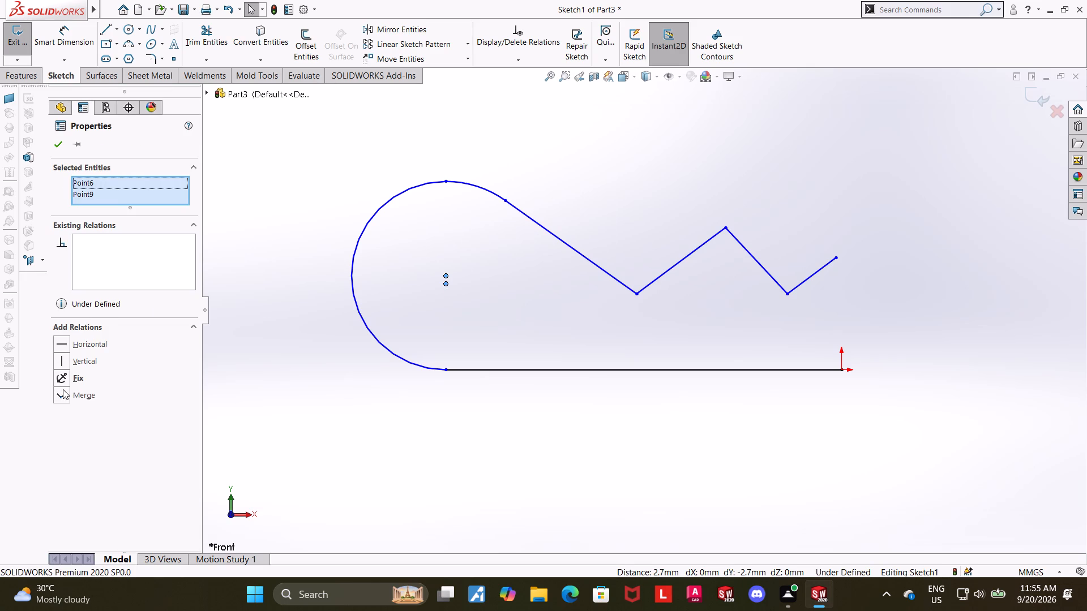
pyautogui.click(65, 395)
pyautogui.click(63, 145)
pyautogui.press('Escape')
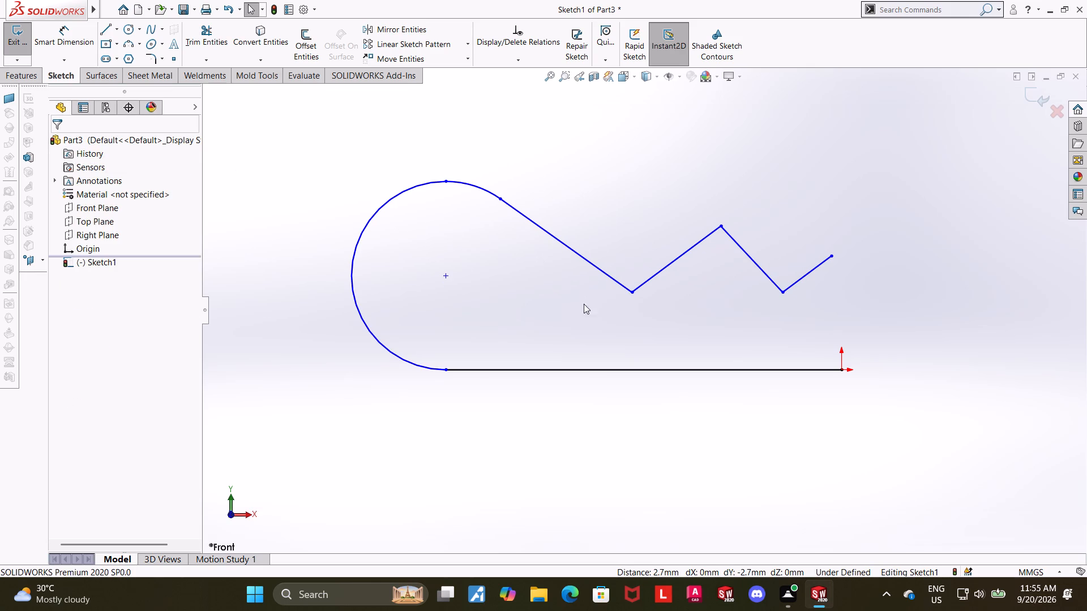
# Add horizontal relations aligning both lower zigzag vertices with the shared arc centre.
pyautogui.click(632, 295)
pyautogui.keyDown('ctrl'); pyautogui.click(448, 279); pyautogui.keyUp('ctrl')
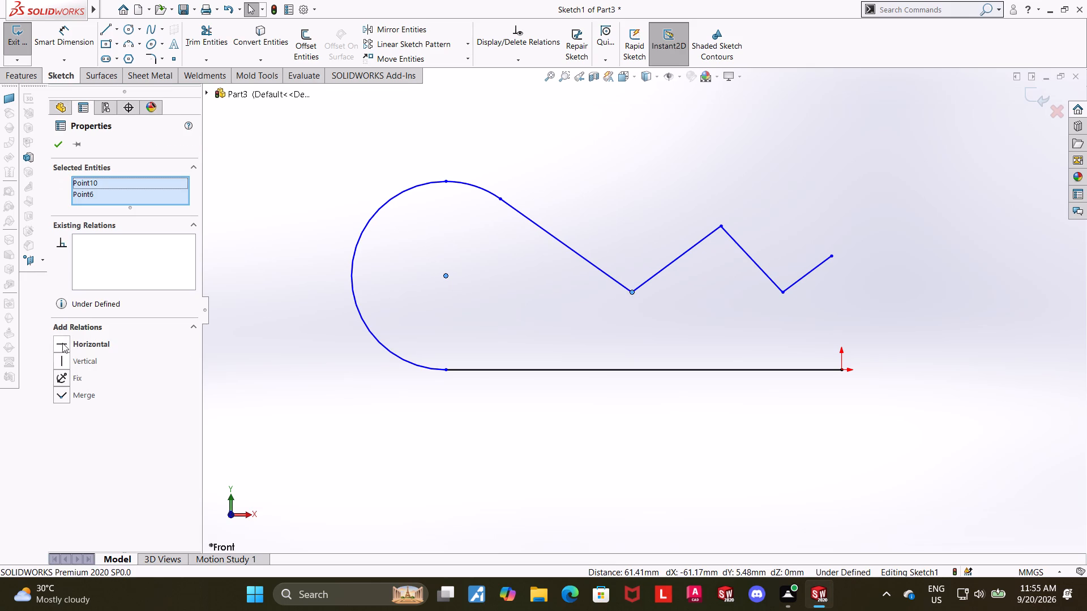
pyautogui.click(59, 340)
pyautogui.press('Escape')
pyautogui.click(782, 277)
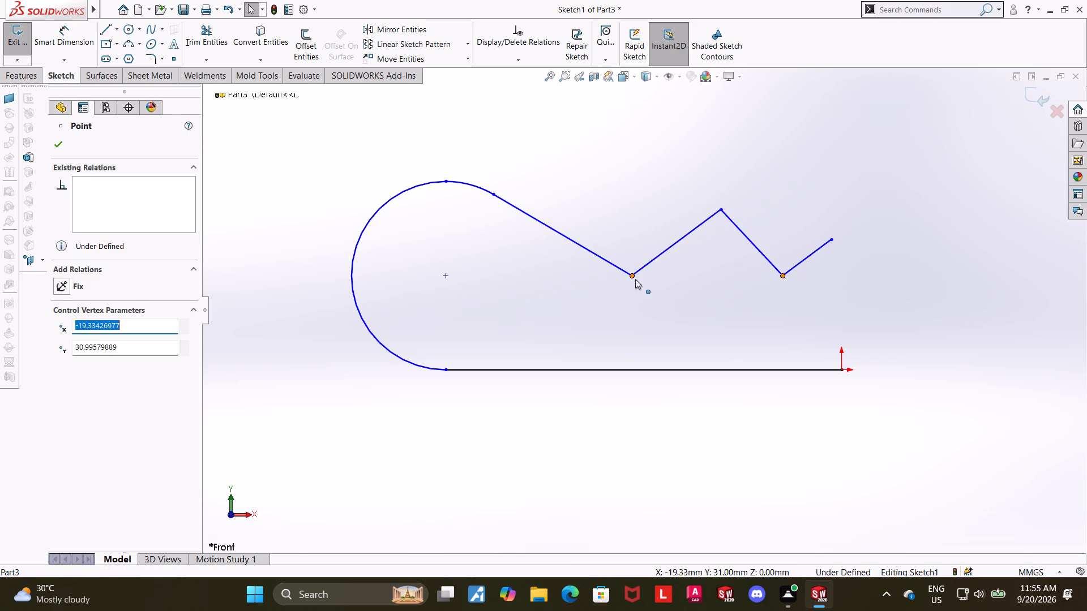
pyautogui.keyDown('ctrl'); pyautogui.click(635, 279); pyautogui.keyUp('ctrl')
pyautogui.keyDown('ctrl'); pyautogui.click(443, 274); pyautogui.keyUp('ctrl')
pyautogui.click(61, 352)
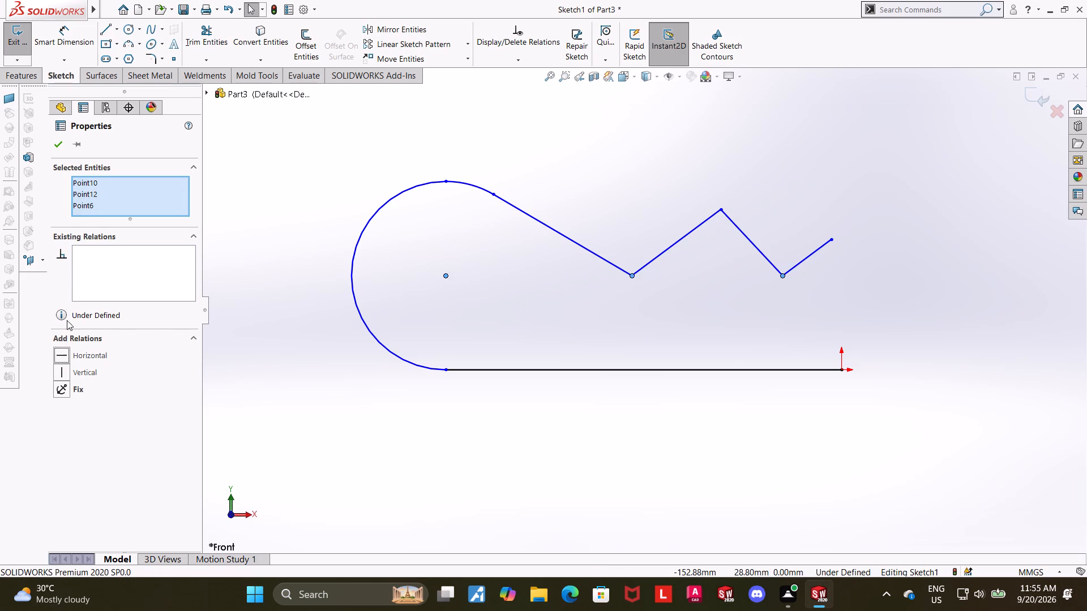
pyautogui.click(57, 152)
pyautogui.press('Escape')
pyautogui.press('Escape')
pyautogui.press('Escape')
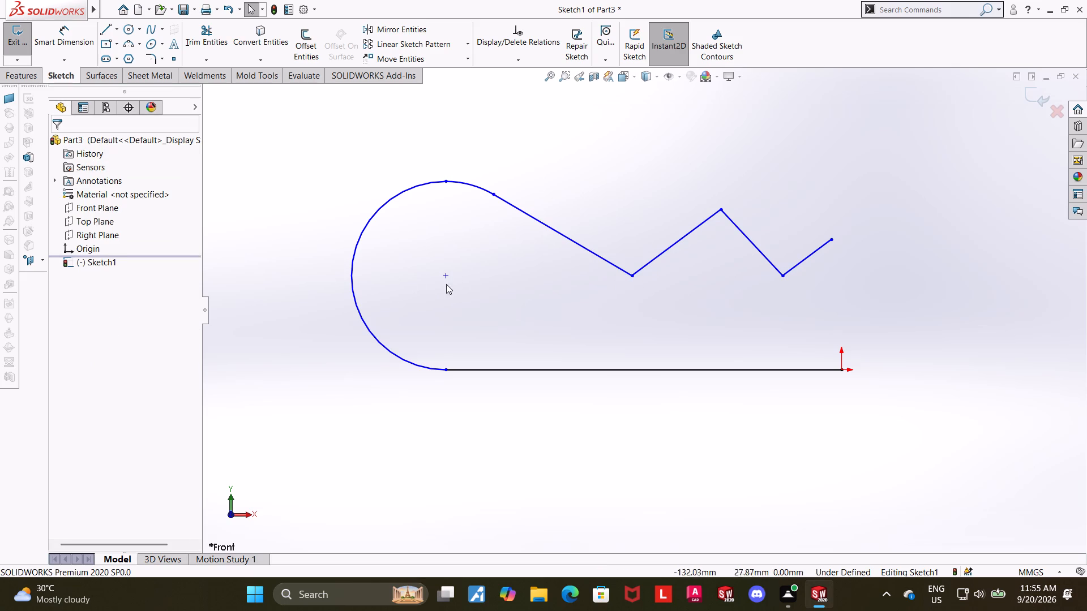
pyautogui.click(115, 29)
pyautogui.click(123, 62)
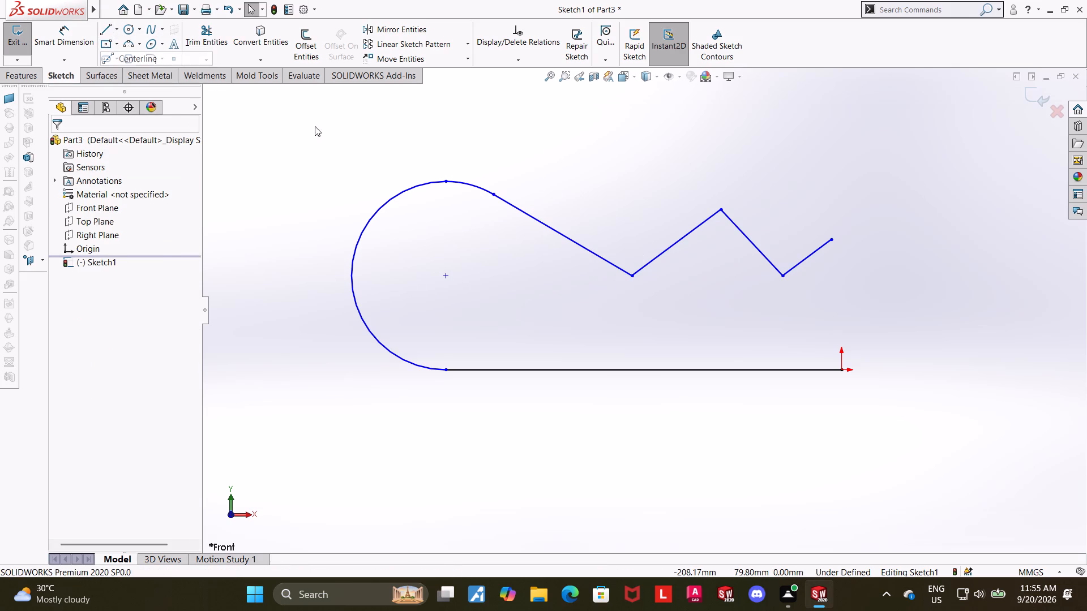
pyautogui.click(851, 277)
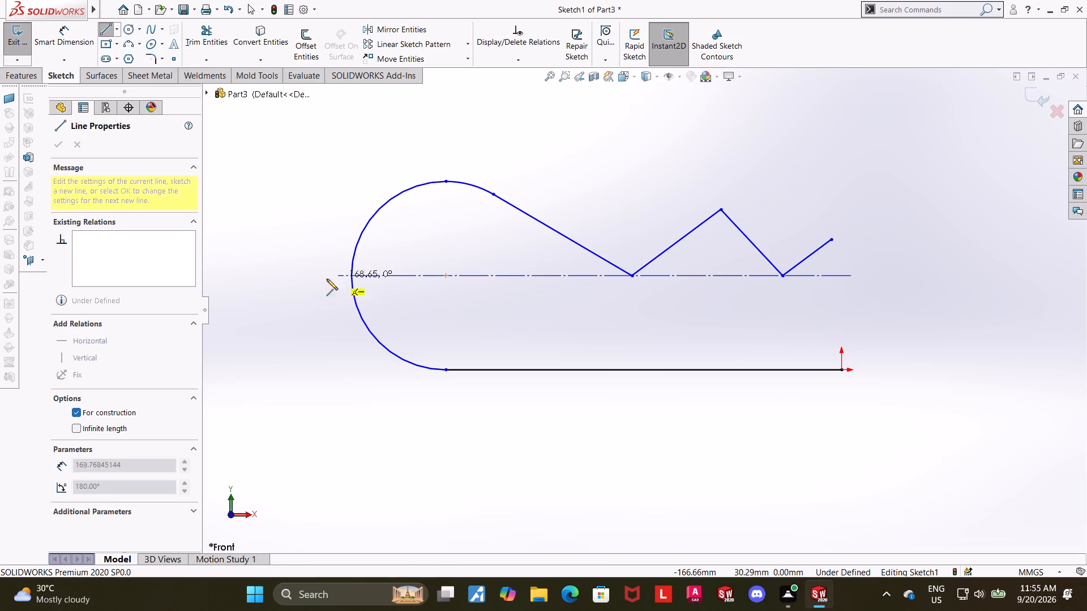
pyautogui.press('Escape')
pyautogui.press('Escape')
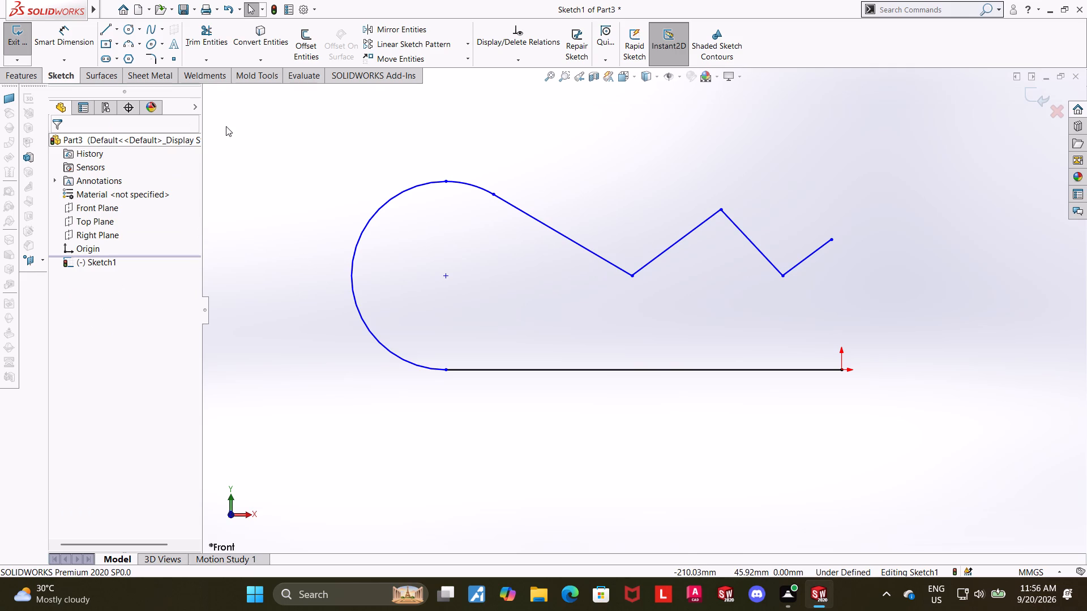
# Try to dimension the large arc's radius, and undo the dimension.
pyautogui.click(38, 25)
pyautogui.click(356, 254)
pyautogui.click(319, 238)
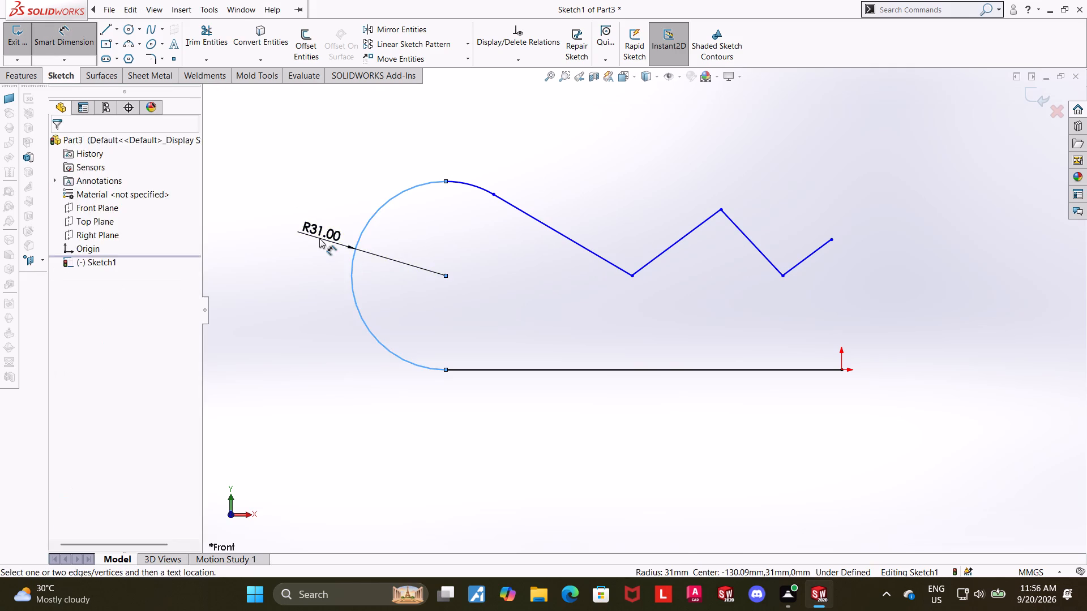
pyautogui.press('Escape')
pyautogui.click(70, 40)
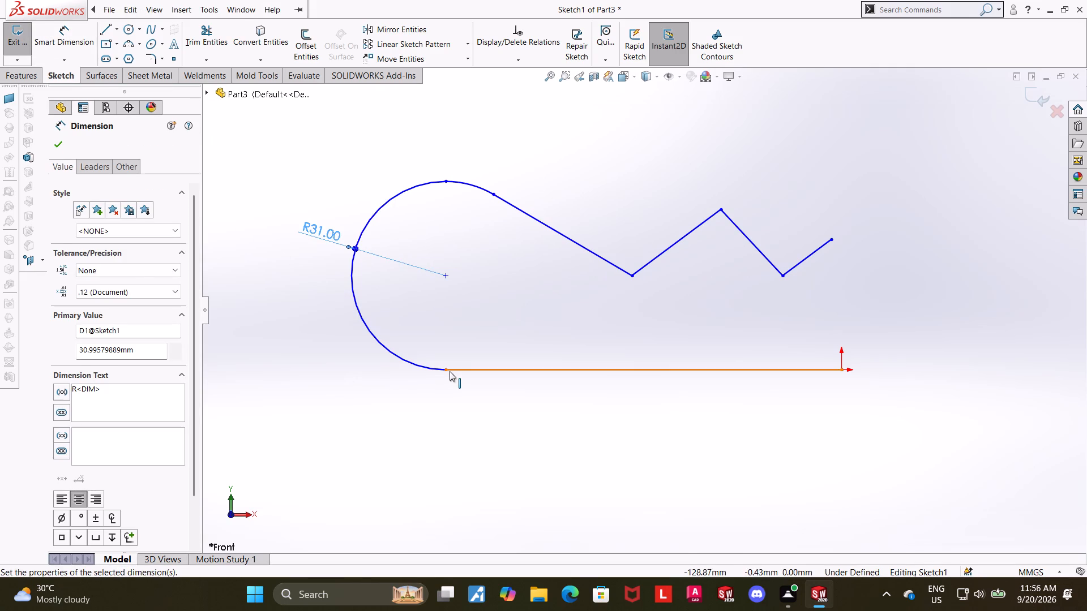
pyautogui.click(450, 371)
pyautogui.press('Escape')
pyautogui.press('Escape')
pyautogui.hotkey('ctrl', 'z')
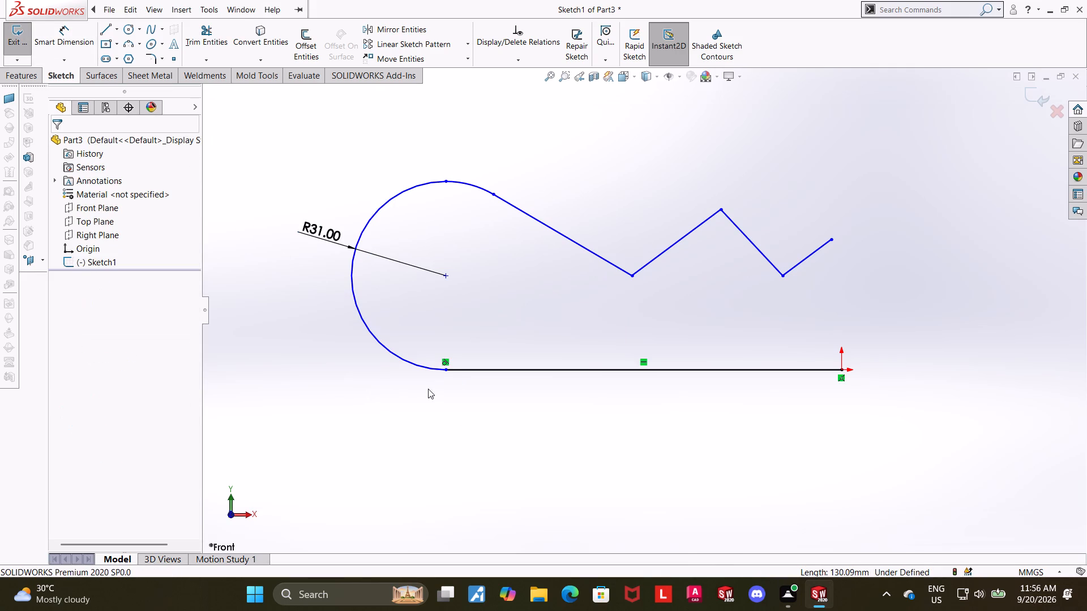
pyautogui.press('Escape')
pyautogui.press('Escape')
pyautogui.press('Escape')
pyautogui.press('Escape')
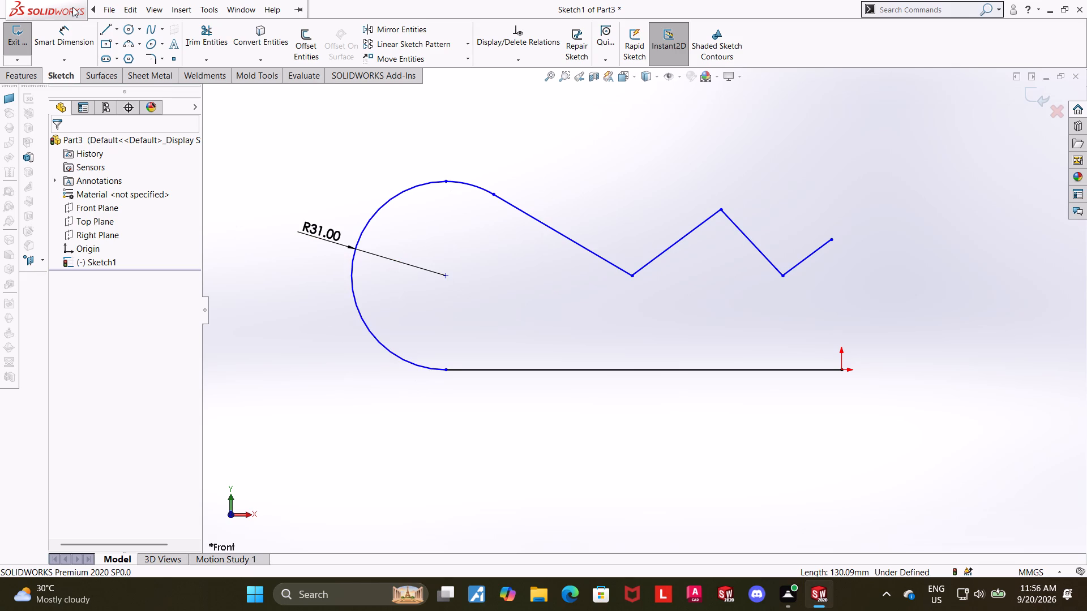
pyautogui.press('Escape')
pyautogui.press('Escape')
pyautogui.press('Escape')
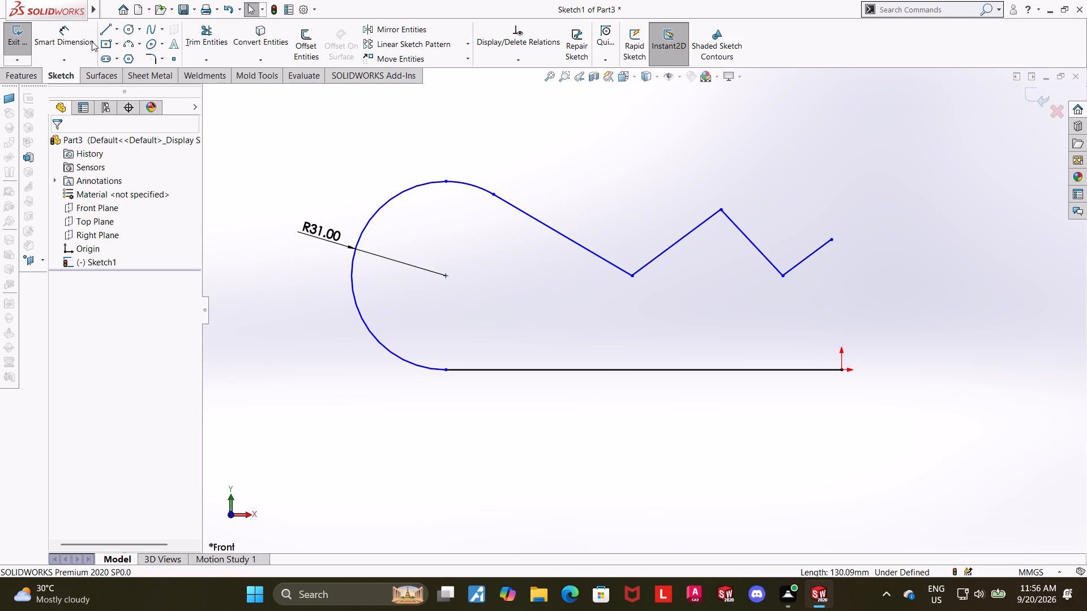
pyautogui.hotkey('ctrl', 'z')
# Dimension the large arc with a radius of 12.5 mm.
pyautogui.click(72, 33)
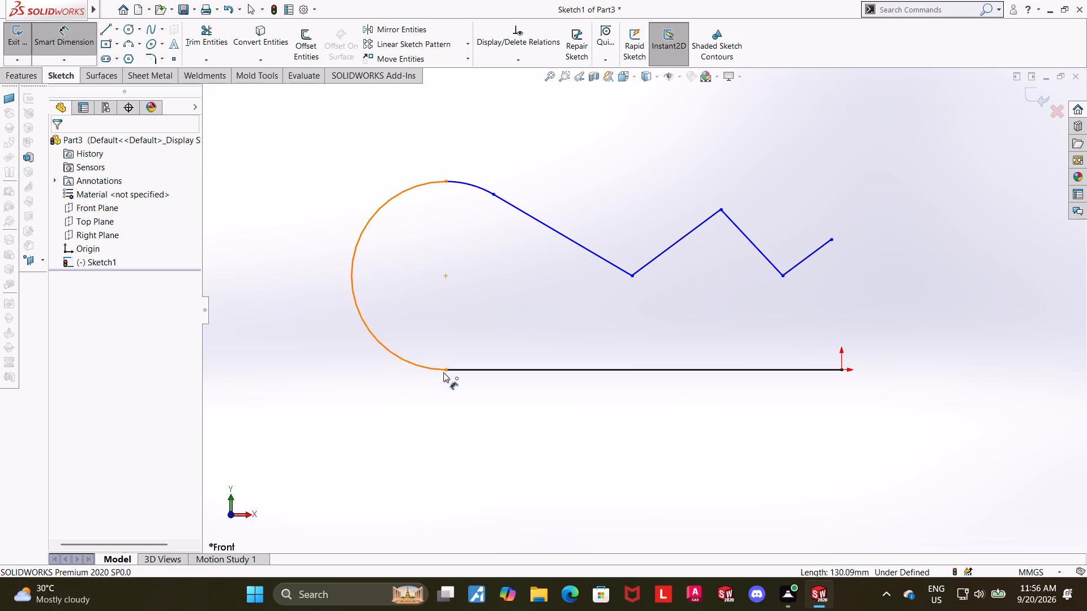
pyautogui.click(351, 281)
pyautogui.click(296, 220)
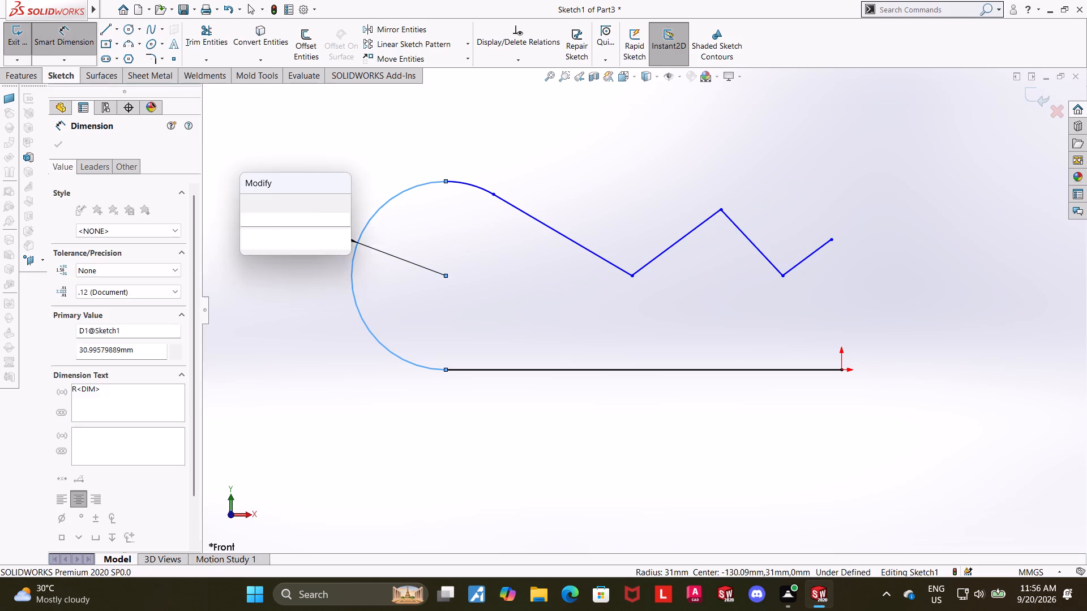
pyautogui.write('12.5')
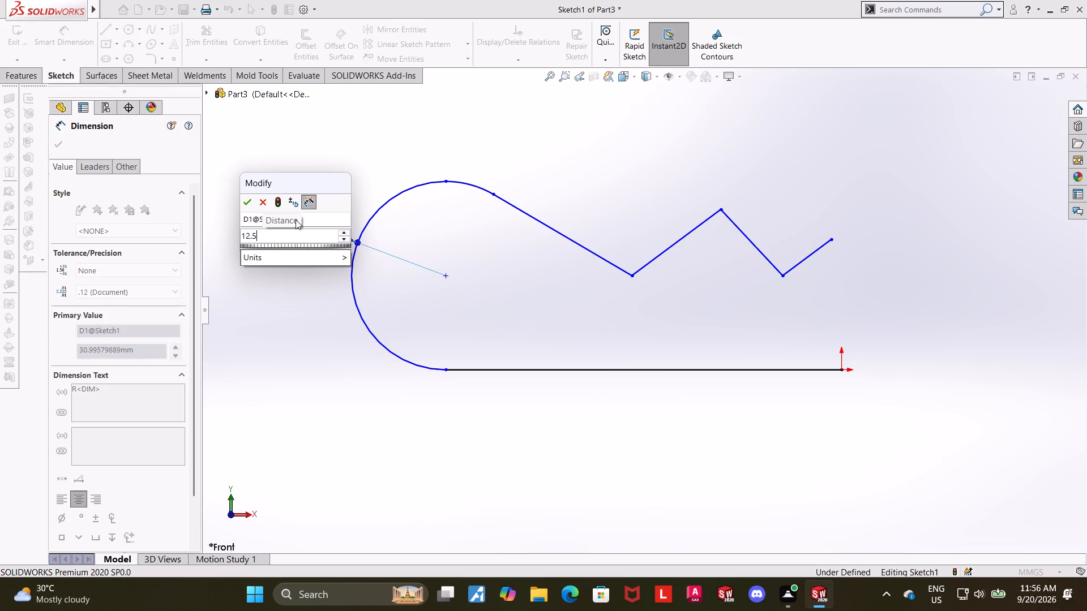
pyautogui.press('Return')
pyautogui.press('Escape')
pyautogui.press('Escape')
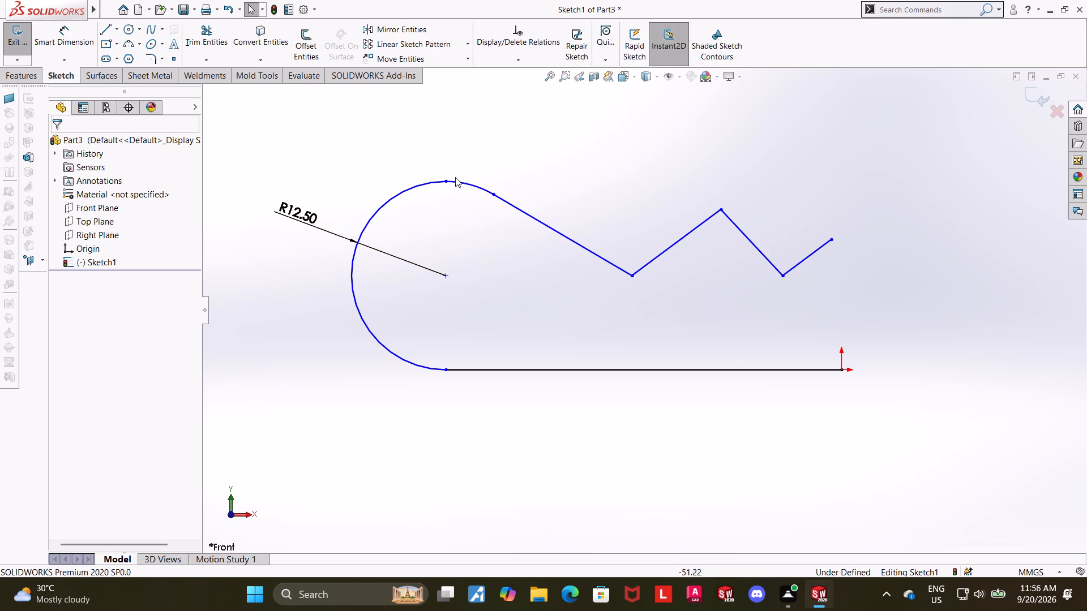
# Draw a vertical centerline about 33 mm long from the large arc's lower endpoint upward through its centre.
pyautogui.click(114, 27)
pyautogui.click(120, 53)
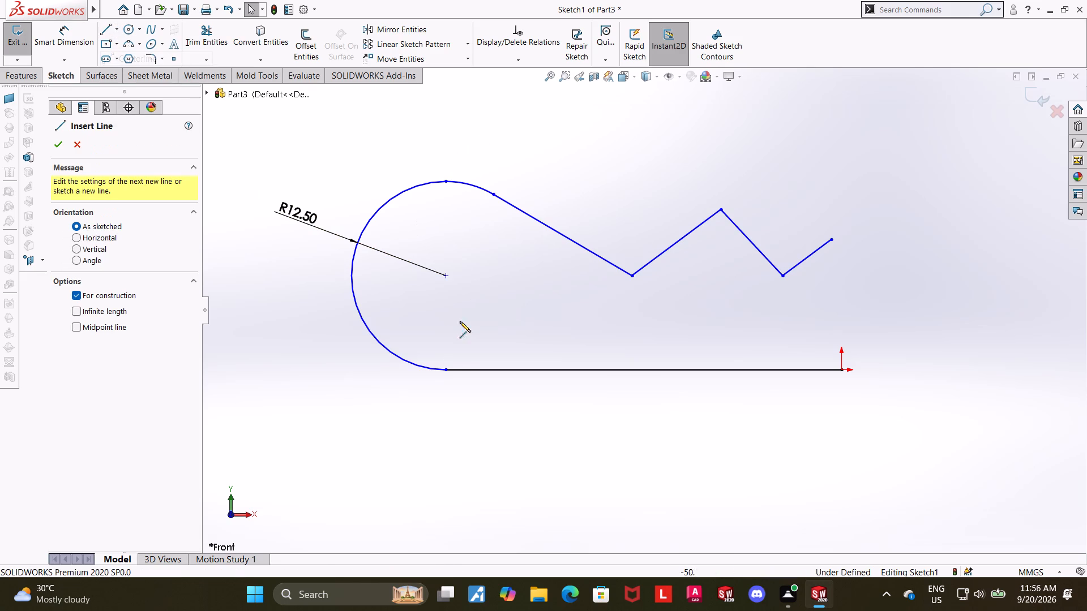
pyautogui.click(446, 368)
pyautogui.click(449, 122)
pyautogui.press('Escape')
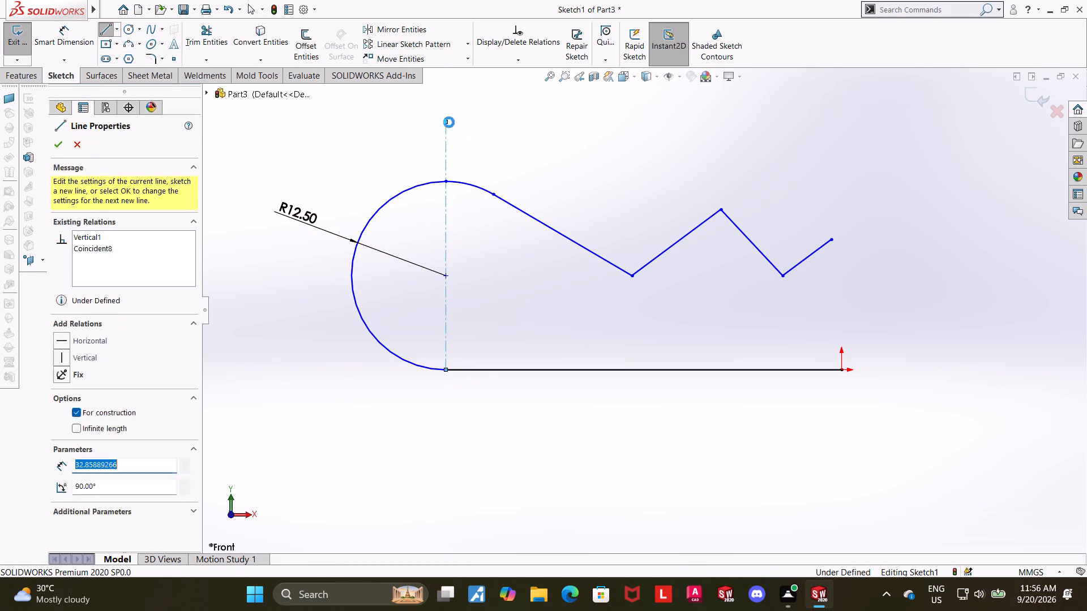
pyautogui.press('Escape')
pyautogui.press('Escape')
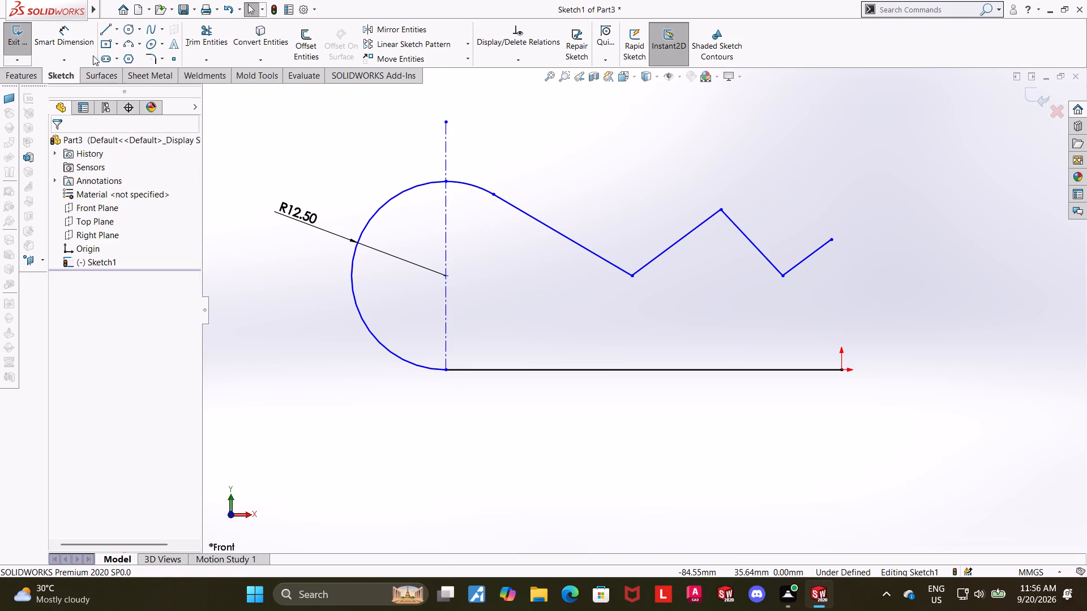
# Dimension the horizontal distance from the large arc's top point to the first lower zigzag vertex as 24.5 mm.
pyautogui.click(84, 35)
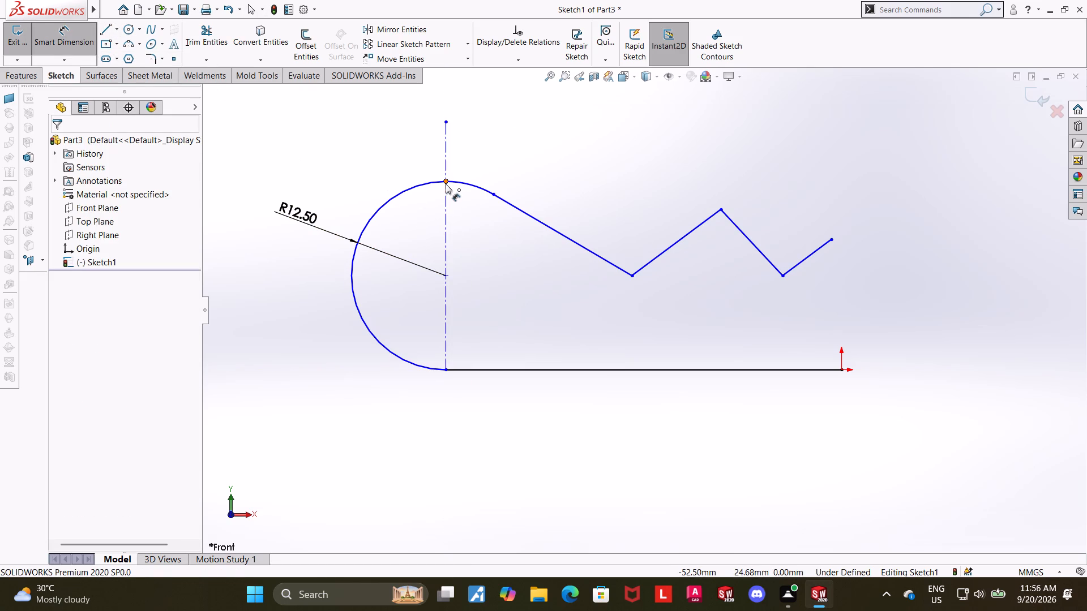
pyautogui.click(446, 183)
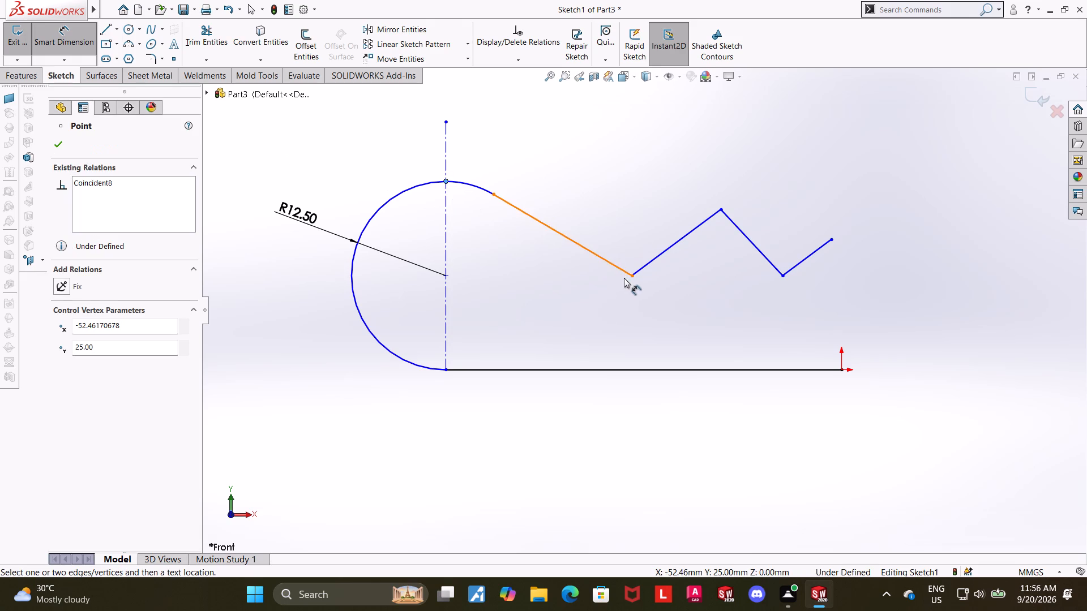
pyautogui.click(630, 277)
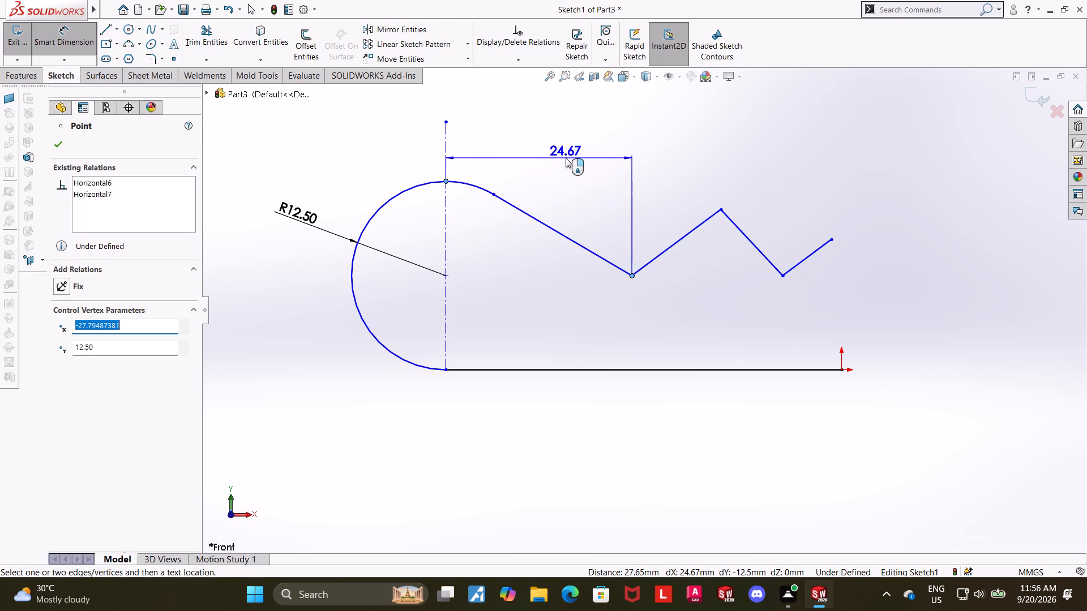
pyautogui.click(566, 158)
pyautogui.write('24.5')
pyautogui.press('Return')
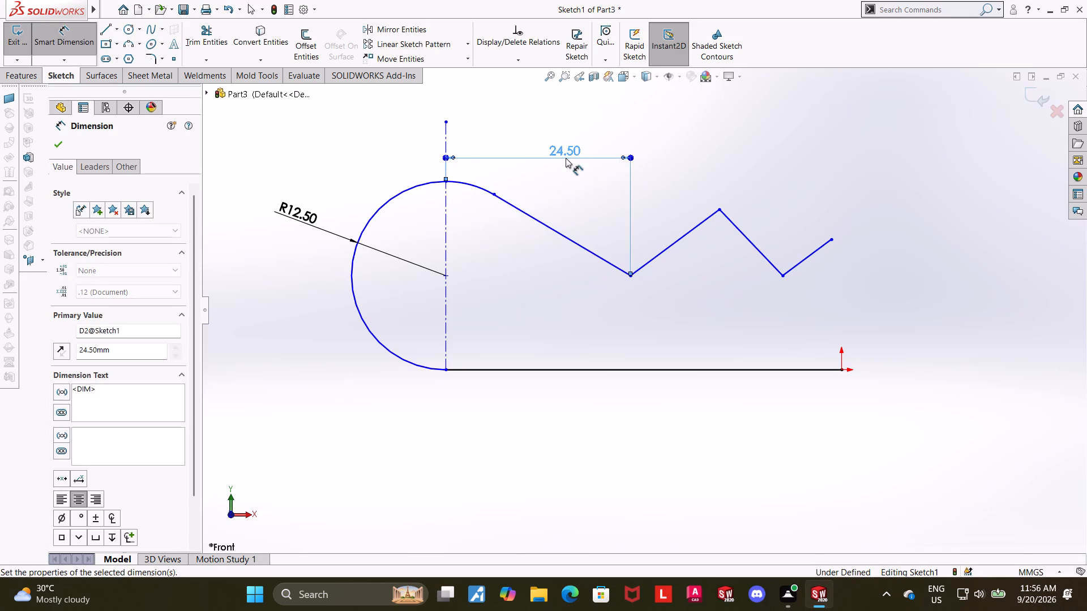
pyautogui.press('Escape')
pyautogui.press('Escape')
# Dimension the horizontal distance from the vertical centerline to the zigzag's upper peak as 36.3 mm.
pyautogui.click(74, 32)
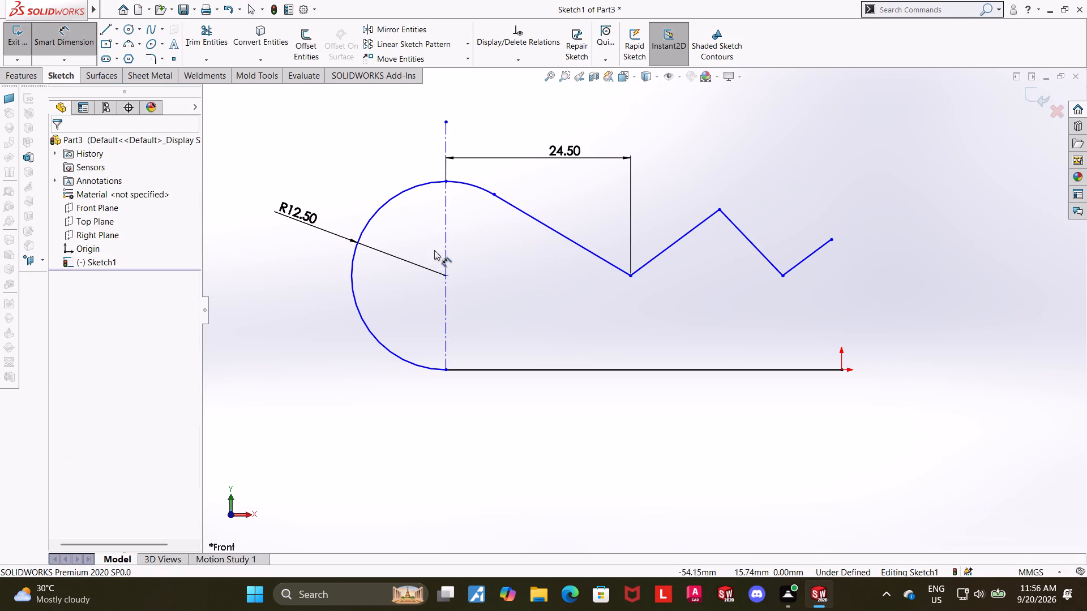
pyautogui.click(446, 244)
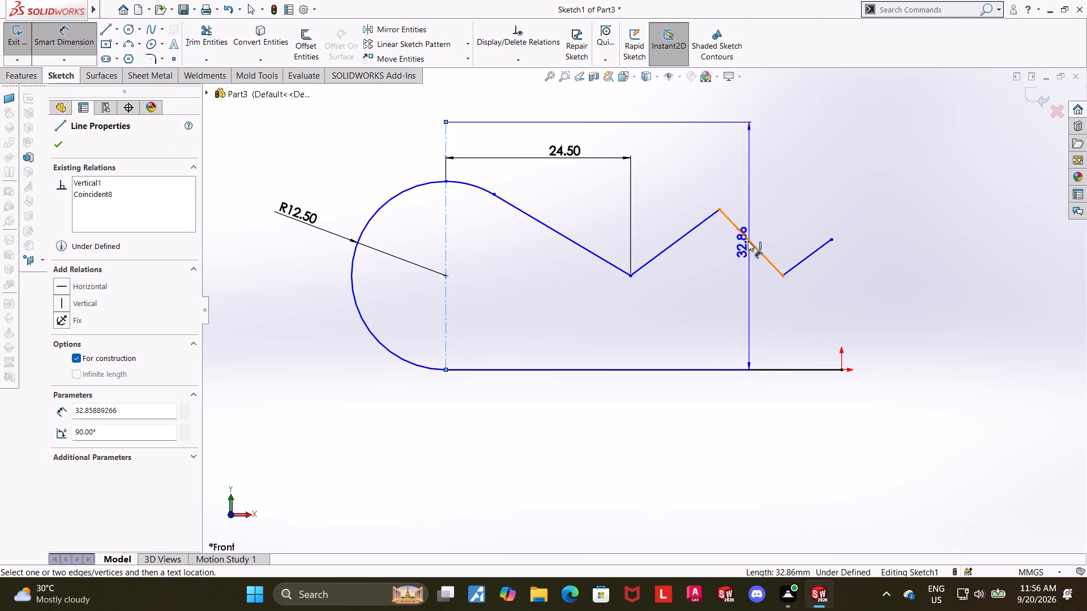
pyautogui.click(719, 208)
pyautogui.click(621, 125)
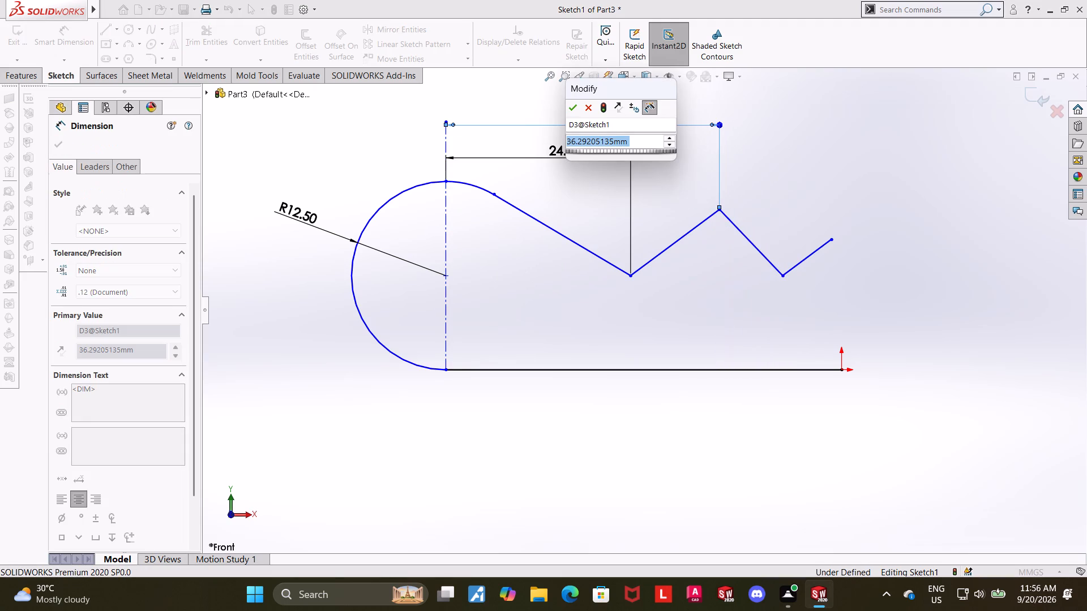
pyautogui.write('36.3')
pyautogui.press('Return')
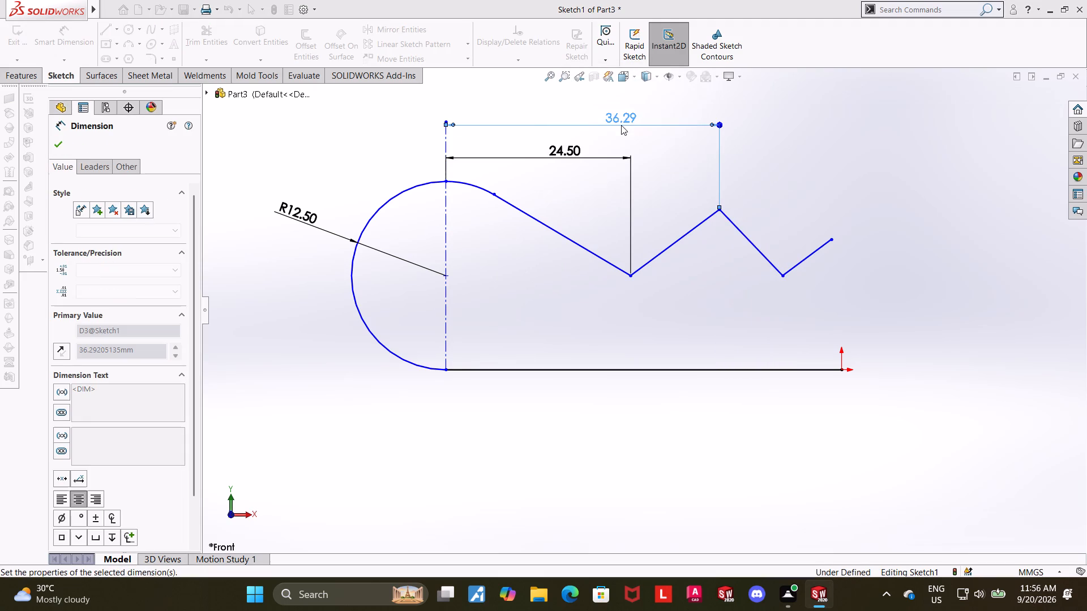
pyautogui.press('Escape')
pyautogui.press('Escape')
pyautogui.press('Escape')
# Dimension the horizontal distance from the vertical centerline to the second lower zigzag vertex as 53.2 mm.
pyautogui.click(75, 39)
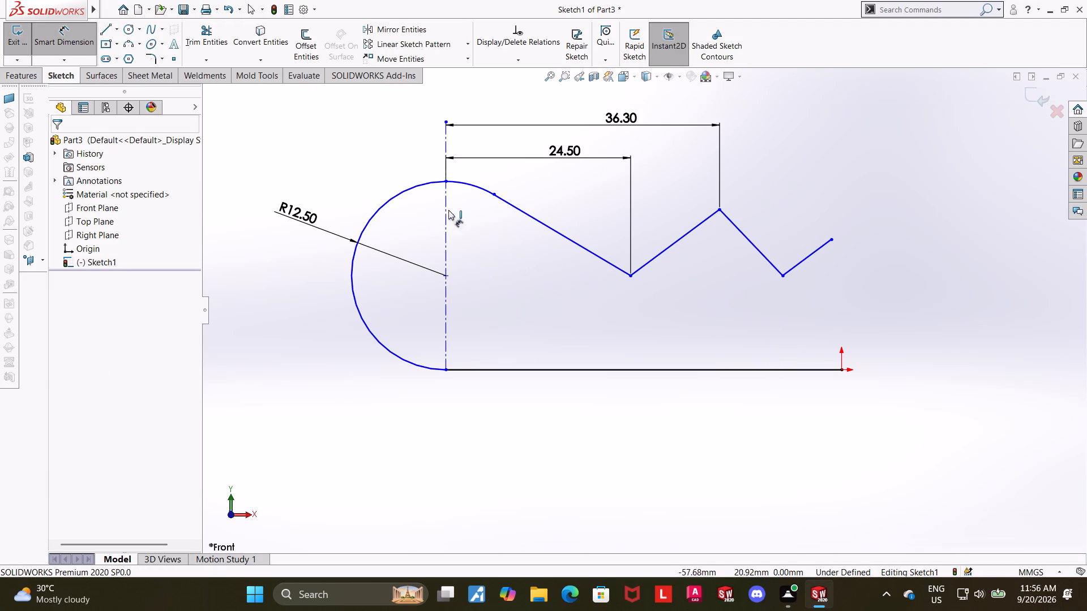
pyautogui.click(782, 275)
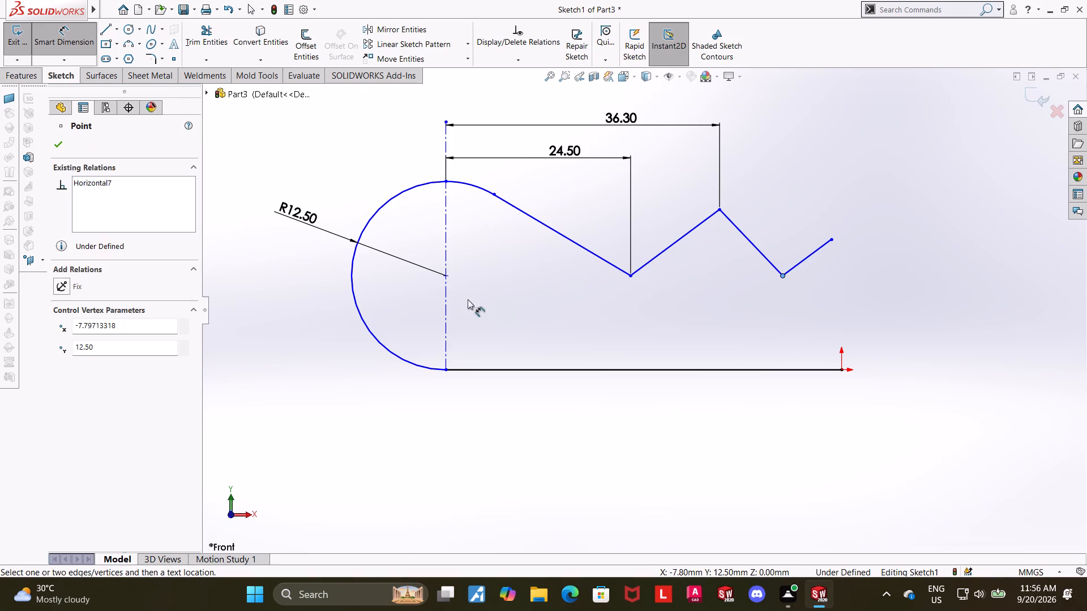
pyautogui.click(443, 303)
pyautogui.scroll(3, 455, 302)
pyautogui.doubleClick(552, 161)
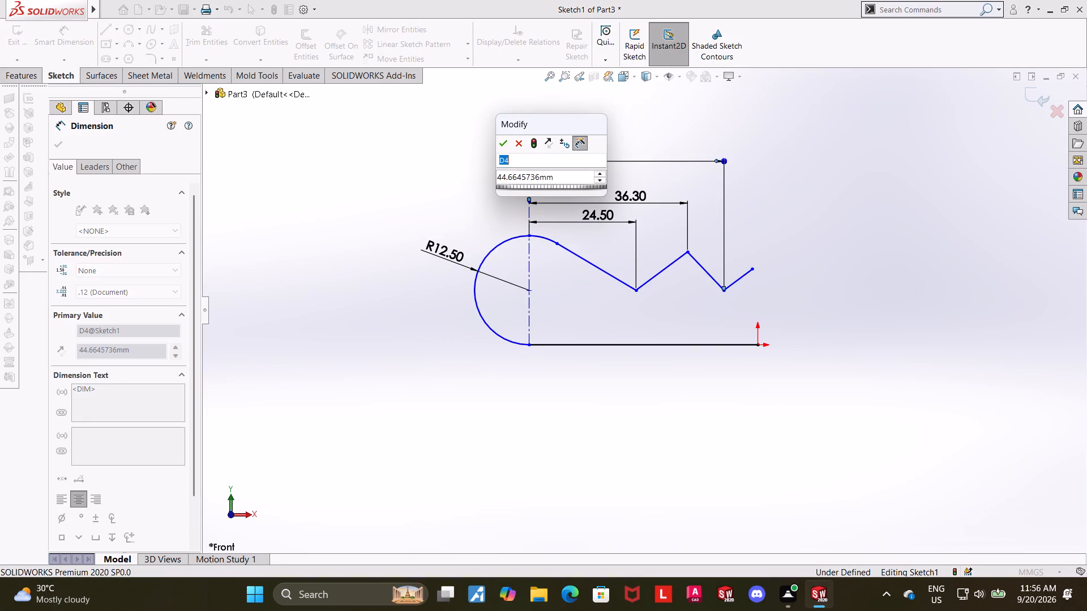
pyautogui.write('53.2')
pyautogui.press('Return')
pyautogui.press('Escape')
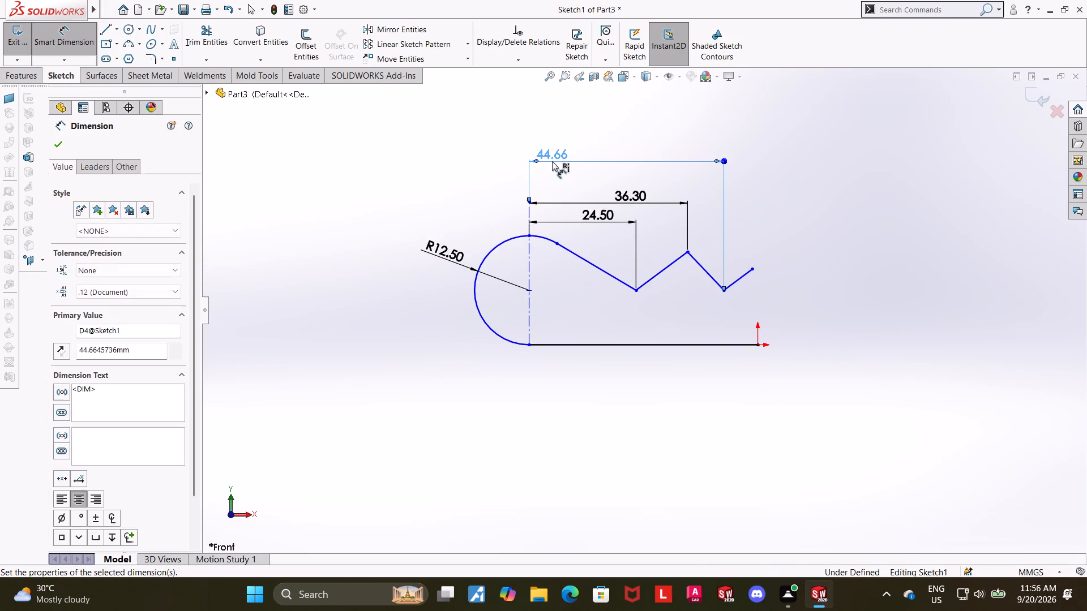
pyautogui.doubleClick(555, 161)
pyautogui.write('53.2')
pyautogui.press('Return')
pyautogui.press('Escape')
pyautogui.press('Escape')
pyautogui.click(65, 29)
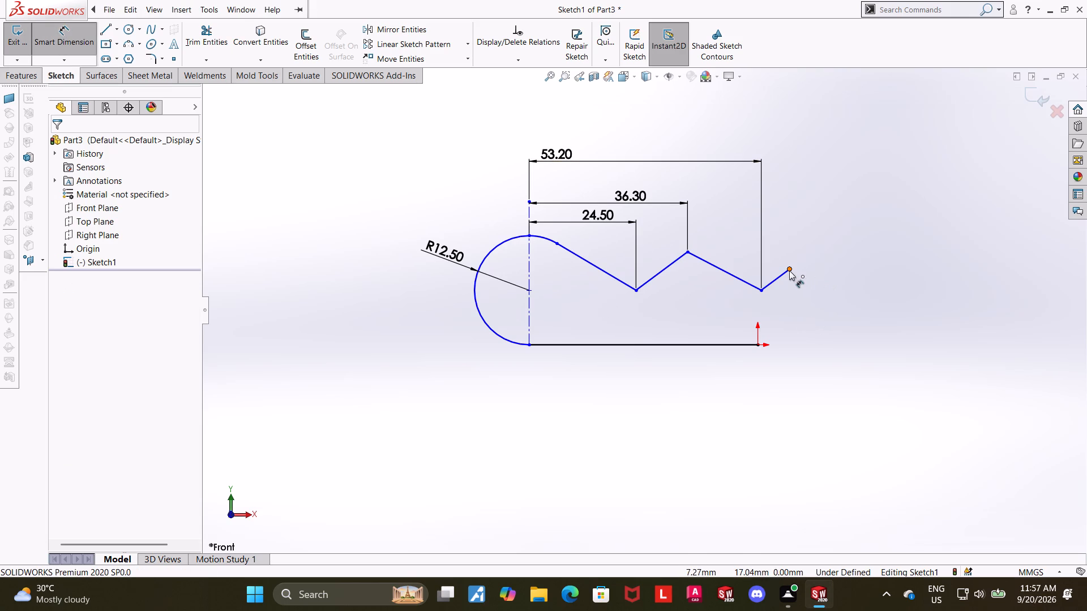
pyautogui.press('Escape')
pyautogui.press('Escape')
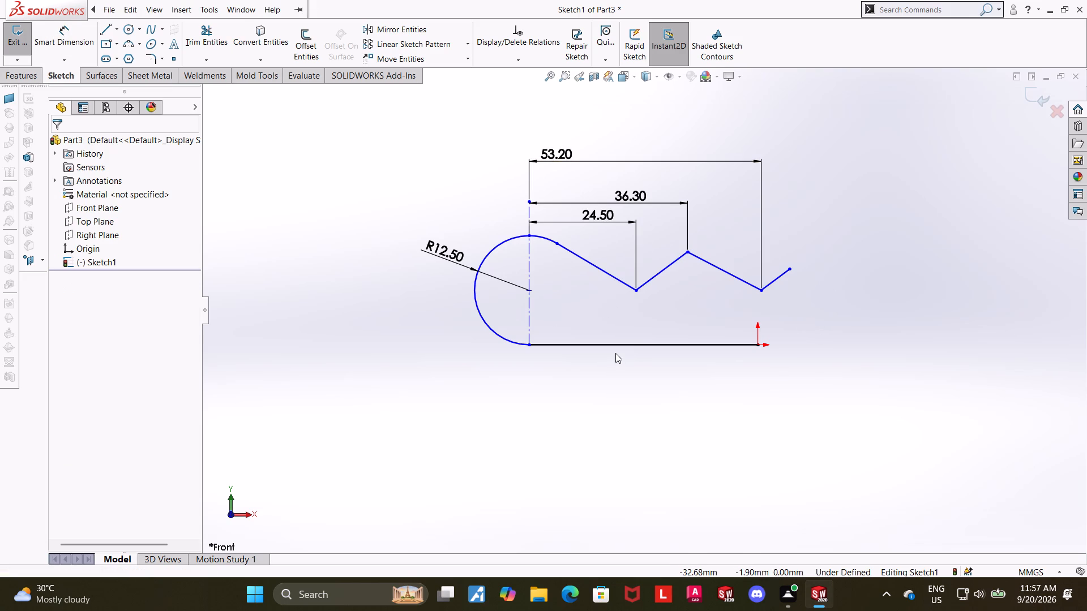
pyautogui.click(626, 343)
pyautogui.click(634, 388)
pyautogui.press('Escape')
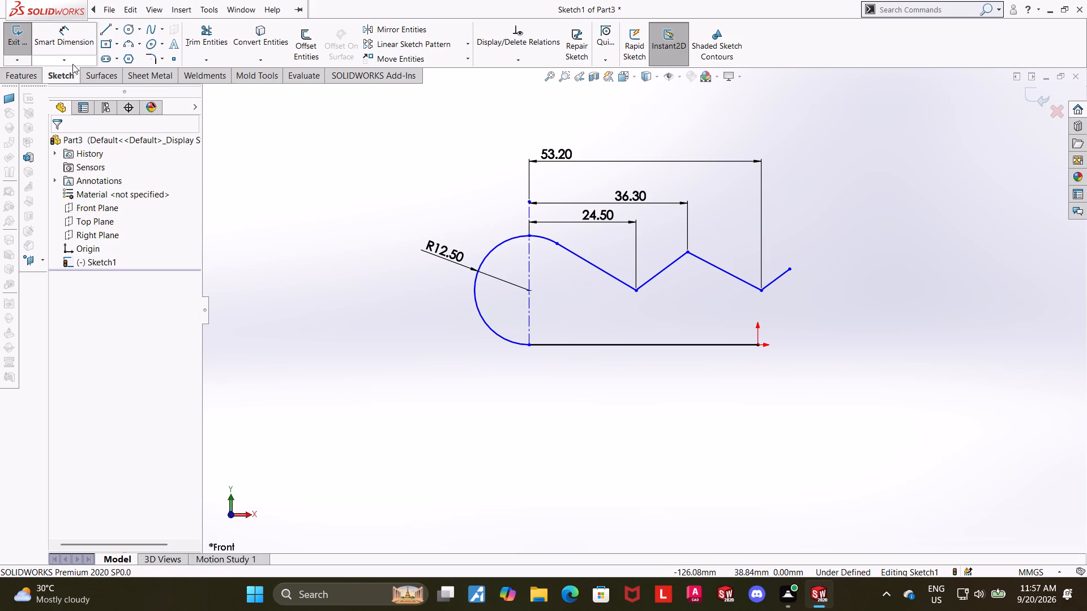
# Dimension the length of the horizontal base line as 68 mm.
pyautogui.click(63, 38)
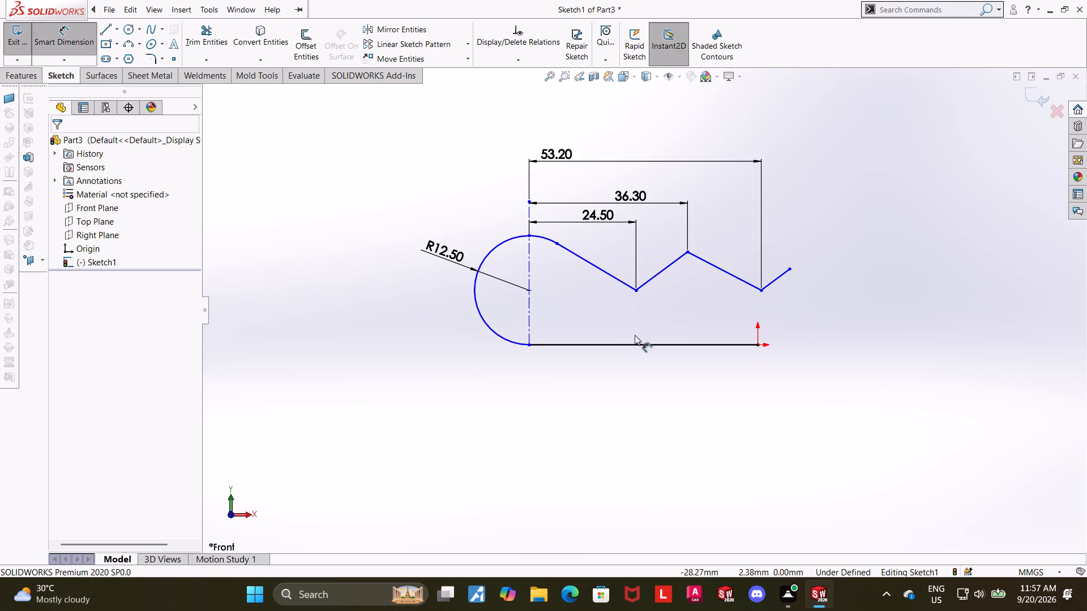
pyautogui.click(640, 345)
pyautogui.click(635, 390)
pyautogui.press('6')
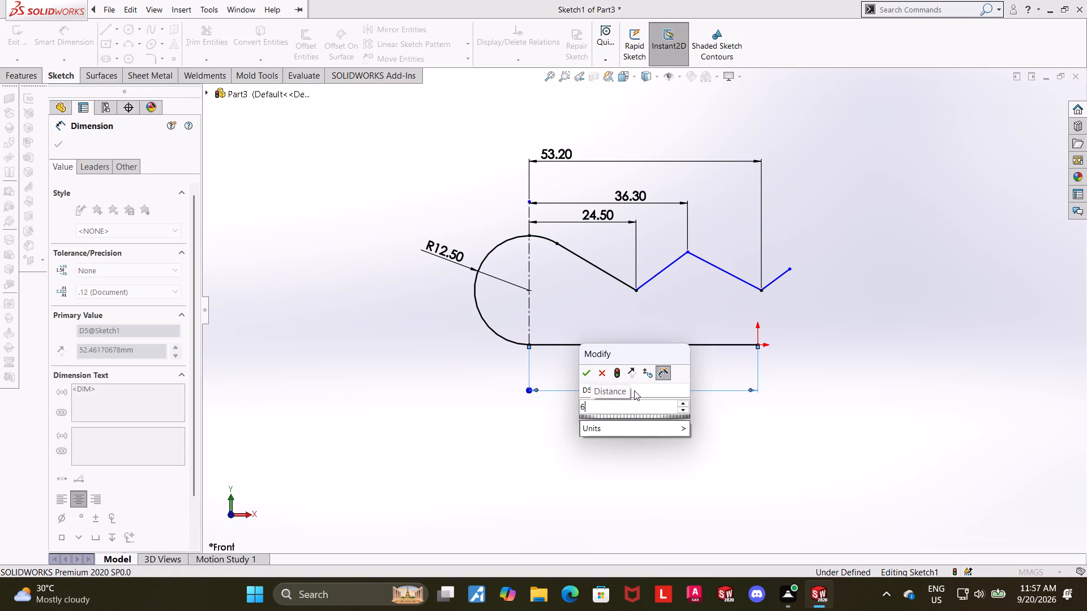
pyautogui.press('8')
pyautogui.press('Return')
pyautogui.press('Escape')
pyautogui.press('Escape')
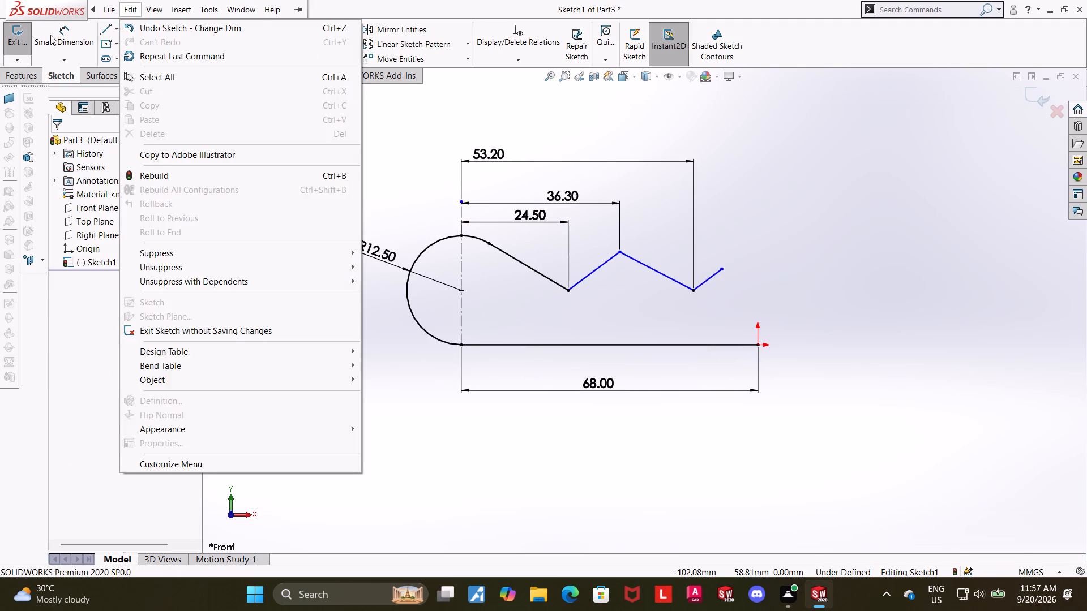
# Dimension the horizontal distance from the vertical centerline to the zigzag's free endpoint as 63.5 mm.
pyautogui.click(55, 42)
pyautogui.click(719, 267)
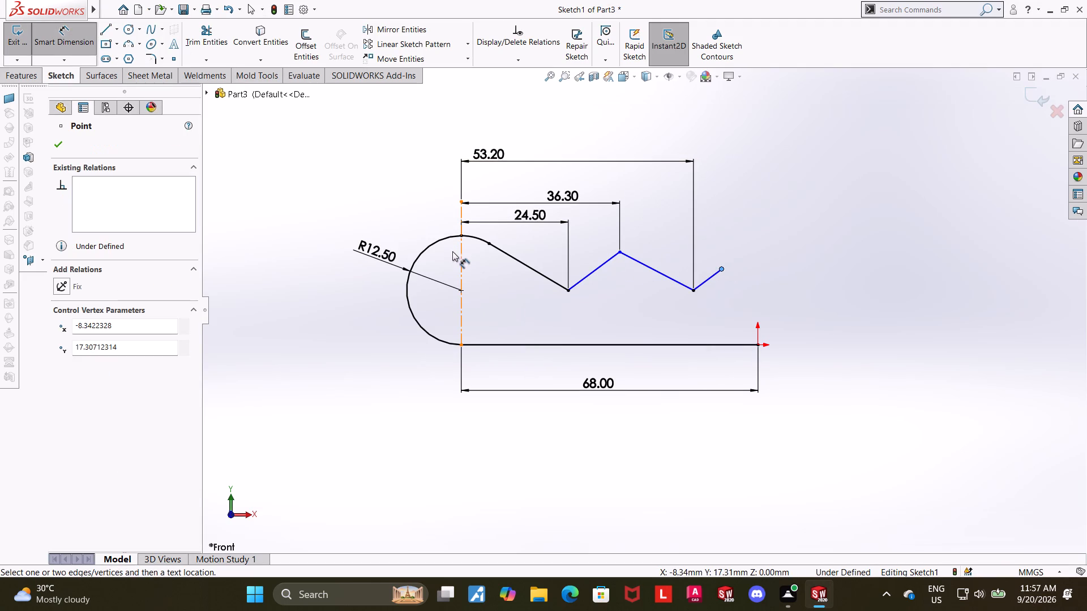
pyautogui.click(462, 255)
pyautogui.click(532, 137)
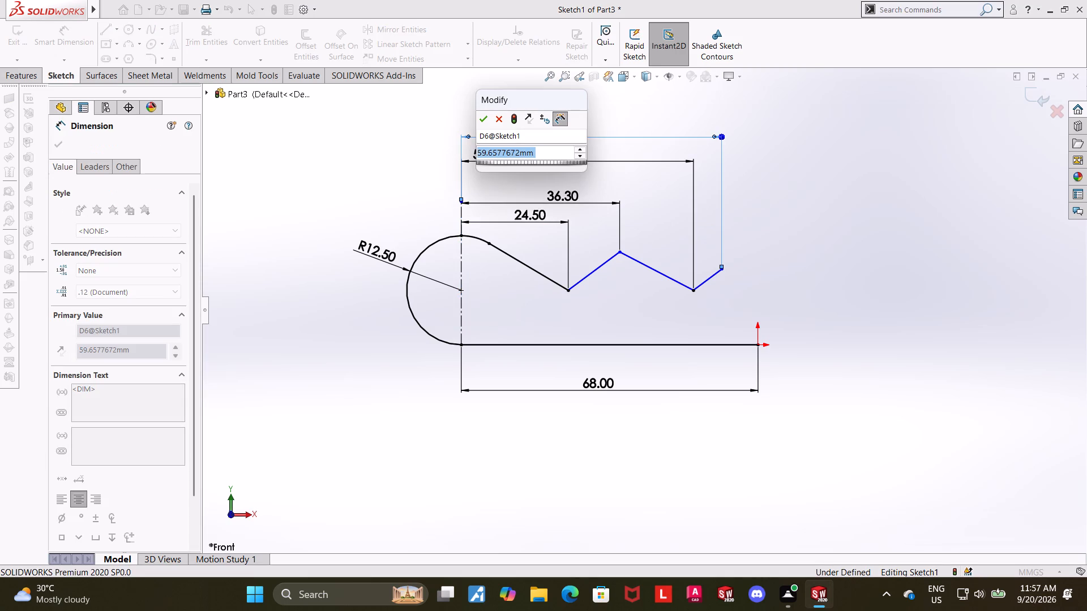
pyautogui.write('63')
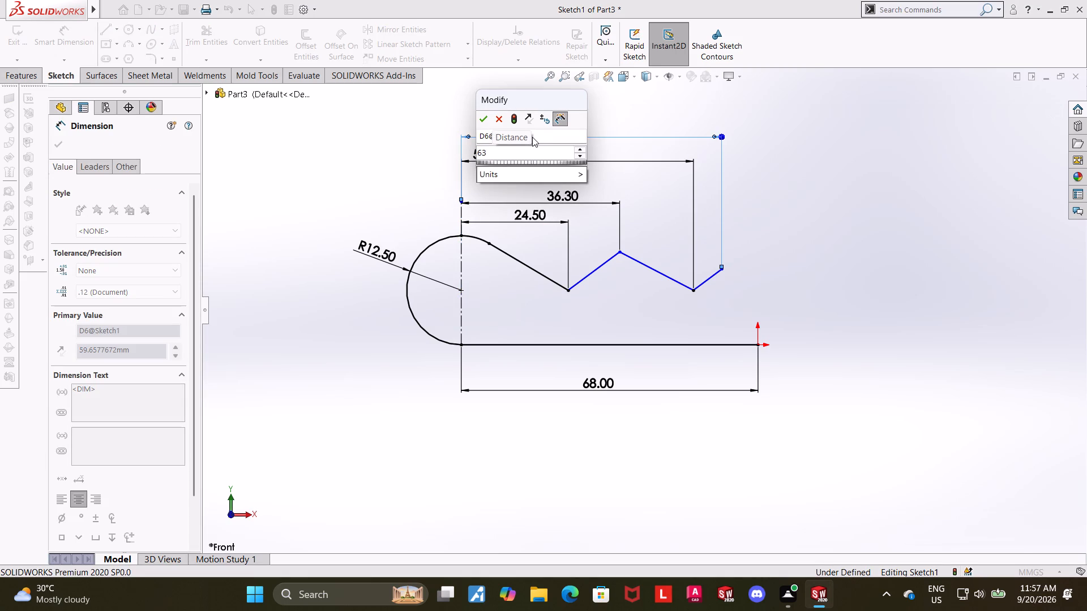
pyautogui.press('.')
pyautogui.press('5')
pyautogui.press('Return')
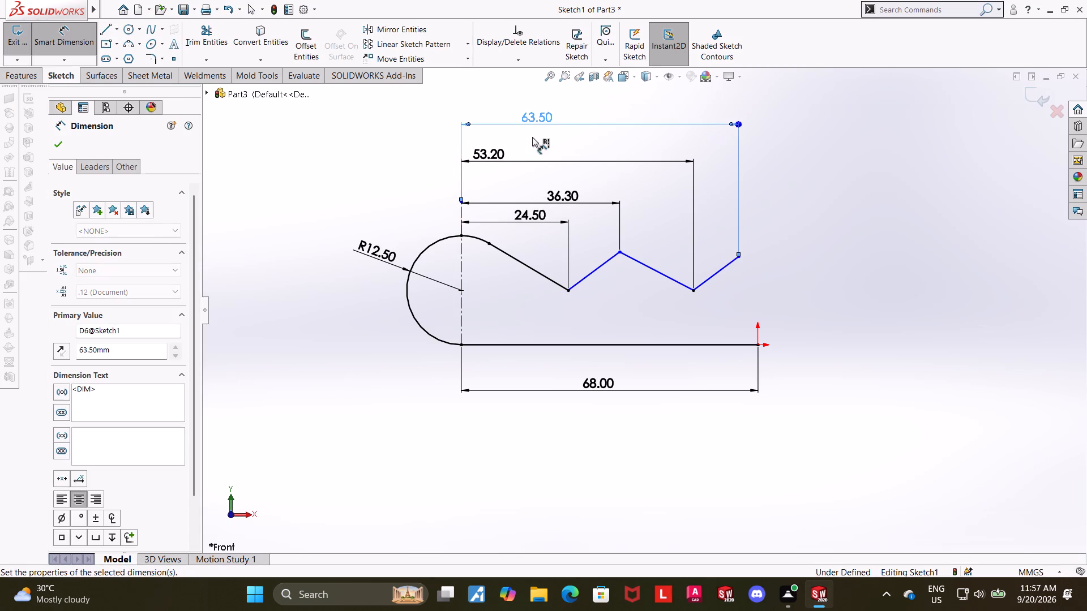
pyautogui.press('Escape')
pyautogui.press('Escape')
pyautogui.press('Escape')
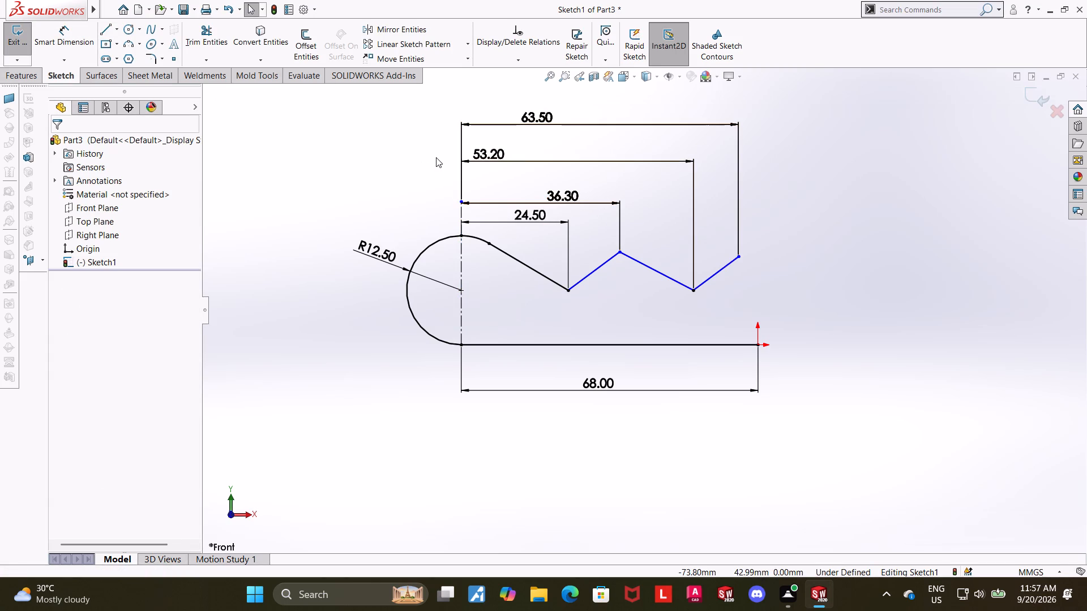
pyautogui.press('Escape')
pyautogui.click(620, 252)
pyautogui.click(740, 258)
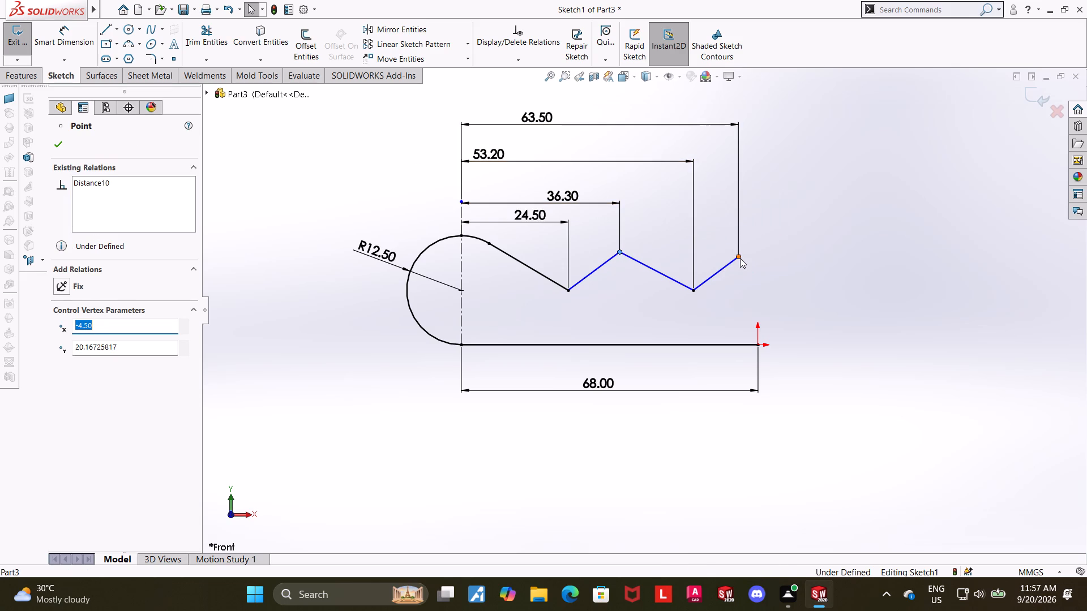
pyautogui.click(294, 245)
# Add a vertical dimension between the zigzag's free endpoint and the origin, try a value of 9 mm, and undo that value.
pyautogui.click(70, 43)
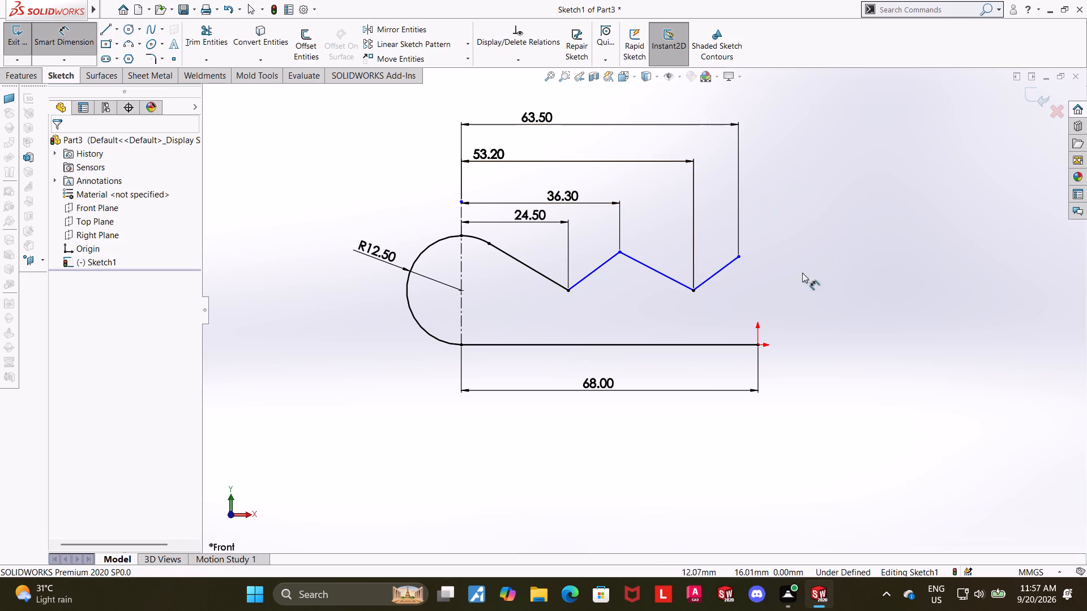
pyautogui.click(741, 258)
pyautogui.click(758, 345)
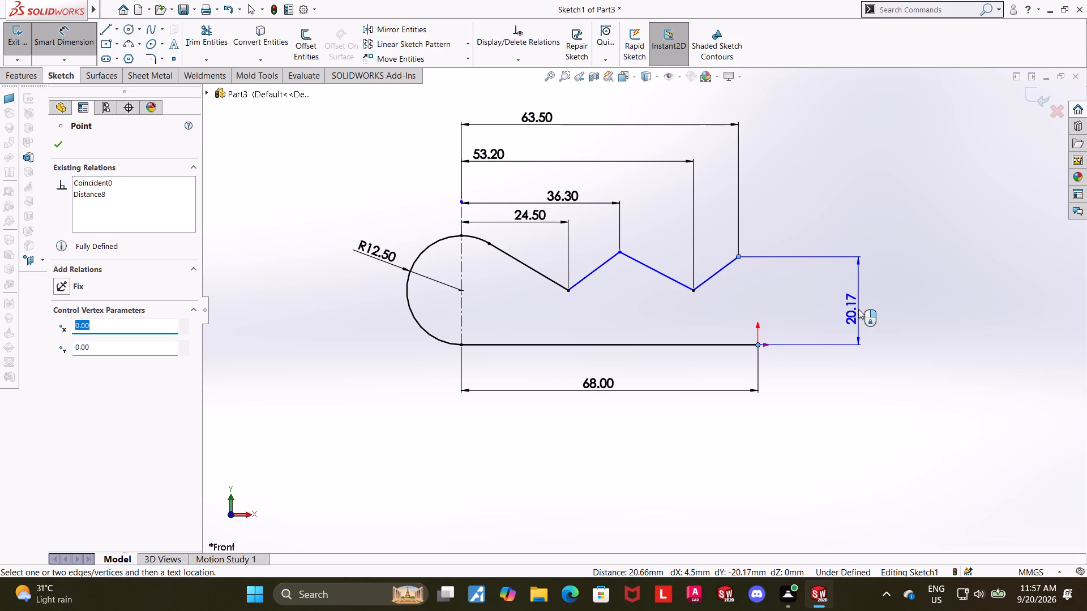
pyautogui.click(858, 309)
pyautogui.press('9')
pyautogui.press('Return')
pyautogui.press('Escape')
pyautogui.press('Escape')
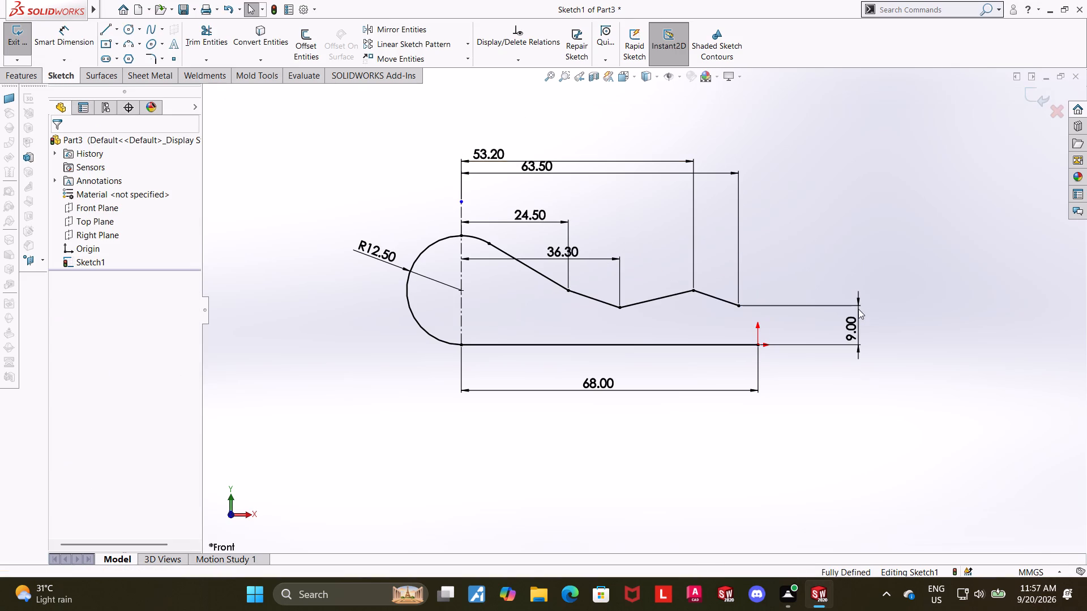
pyautogui.hotkey('ctrl', 'z')
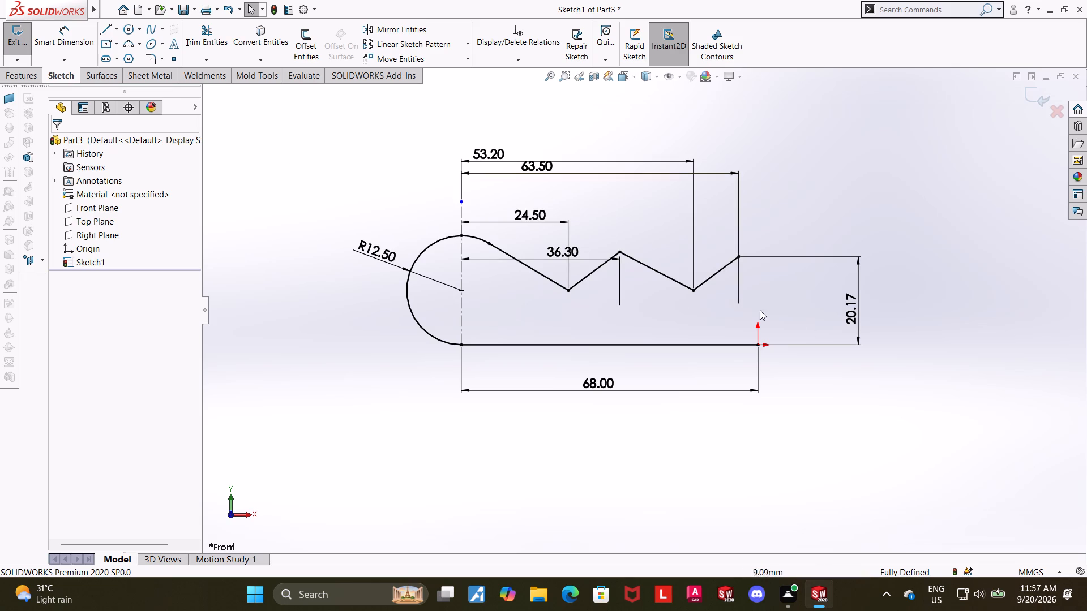
# Add a driven vertical dimension between the second lower zigzag vertex and the horizontal base line.
pyautogui.click(67, 35)
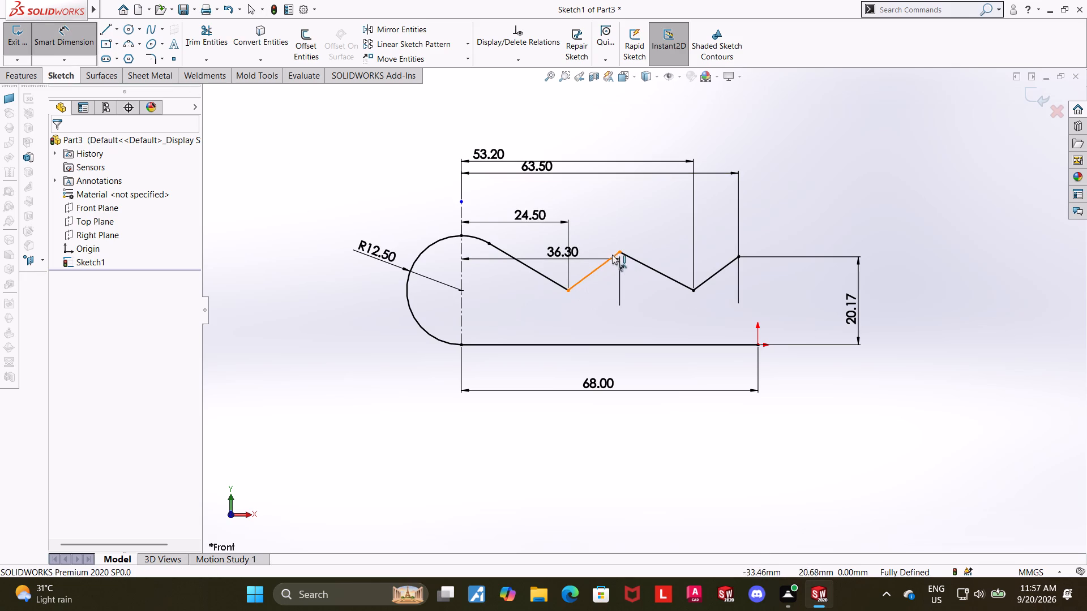
pyautogui.click(694, 291)
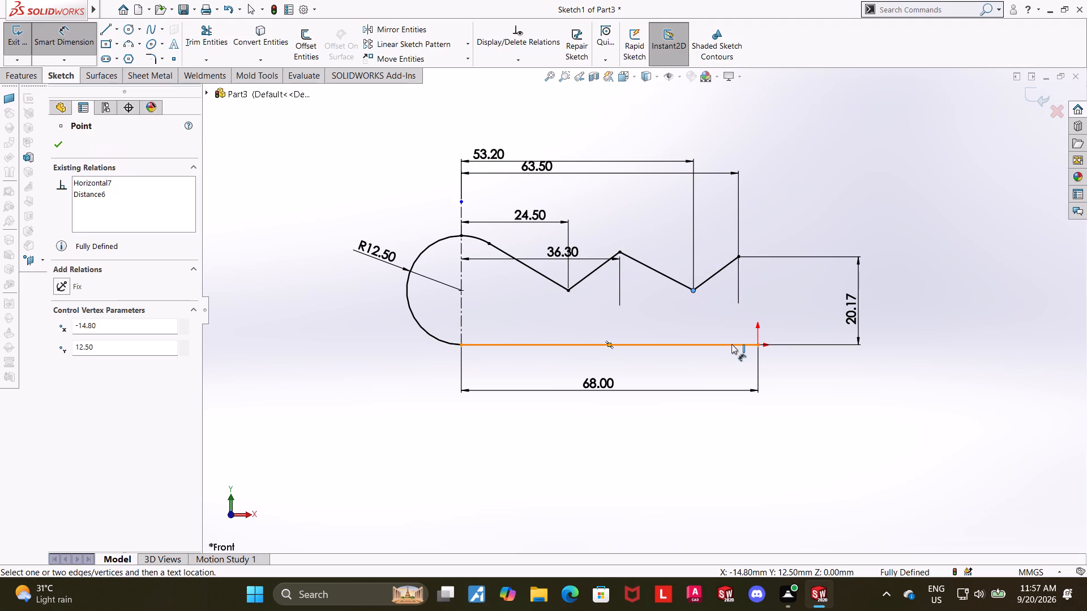
pyautogui.click(731, 344)
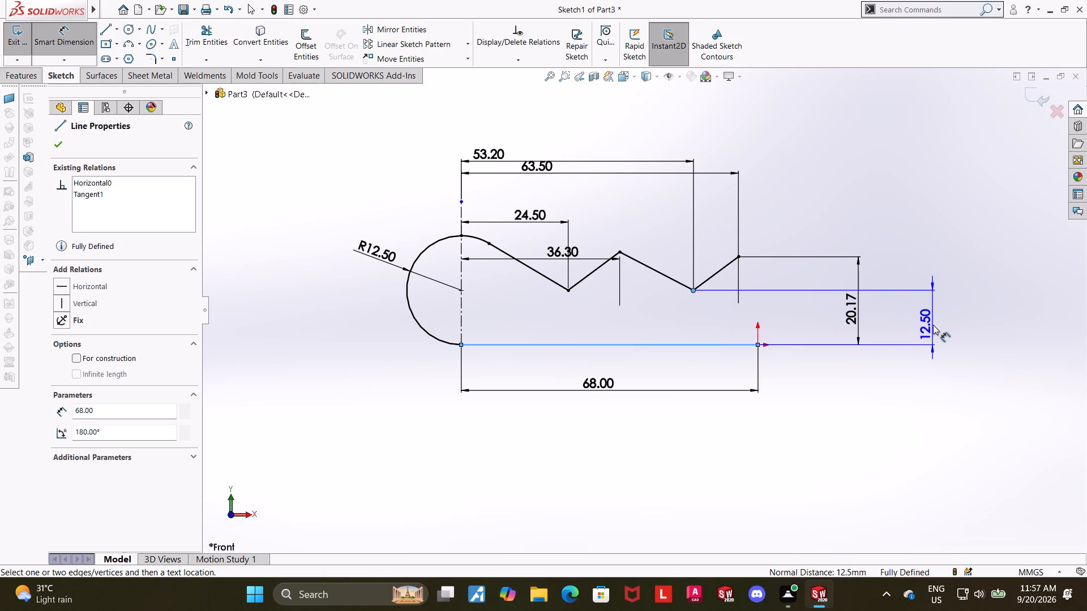
pyautogui.click(933, 325)
pyautogui.write('5.6')
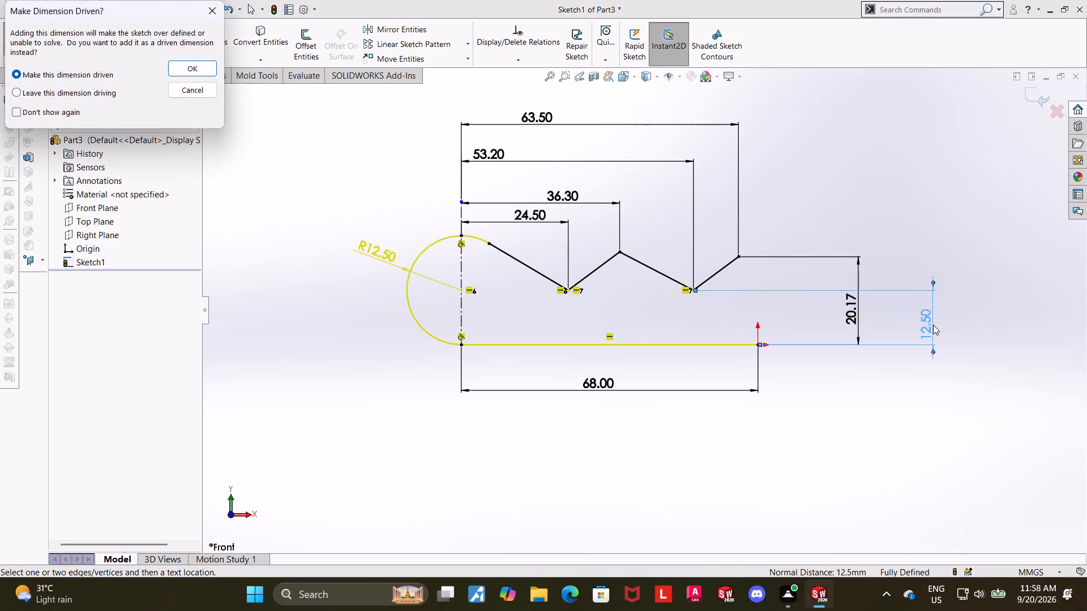
pyautogui.press('Return')
pyautogui.press('Escape')
pyautogui.press('Escape')
pyautogui.press('Escape')
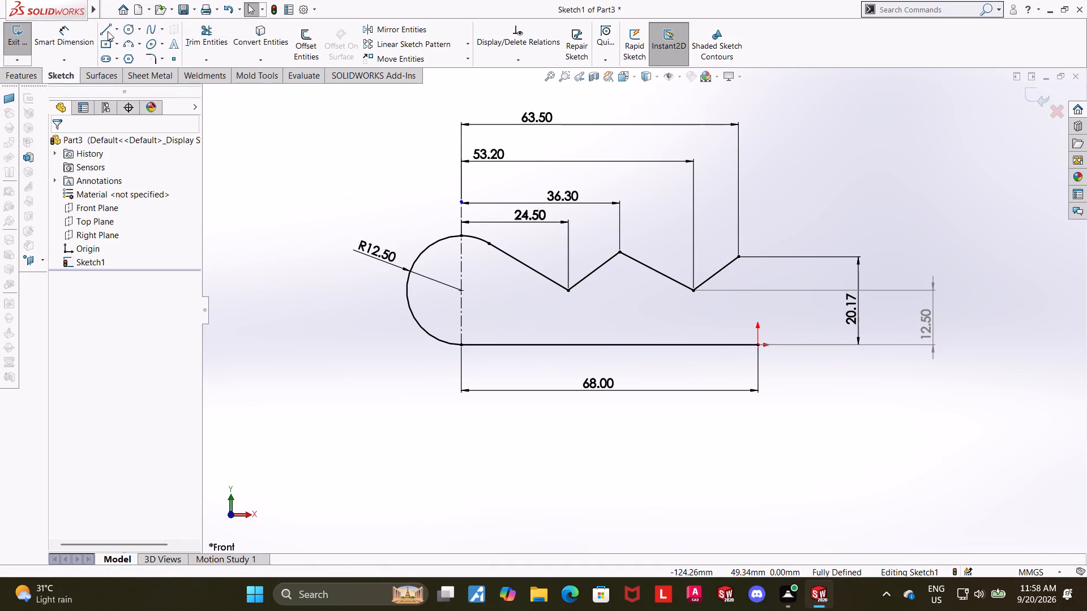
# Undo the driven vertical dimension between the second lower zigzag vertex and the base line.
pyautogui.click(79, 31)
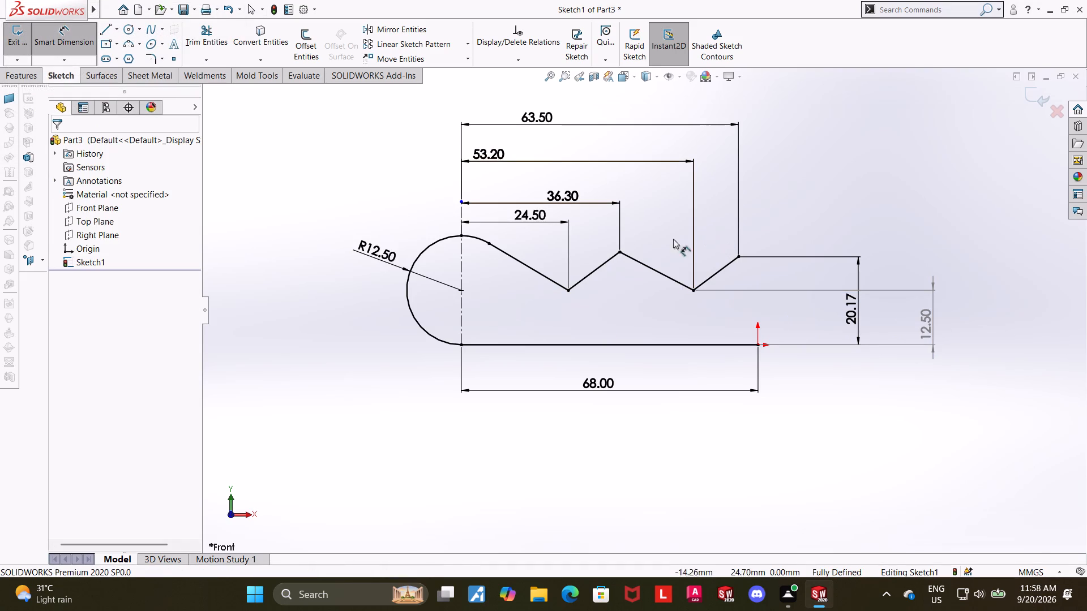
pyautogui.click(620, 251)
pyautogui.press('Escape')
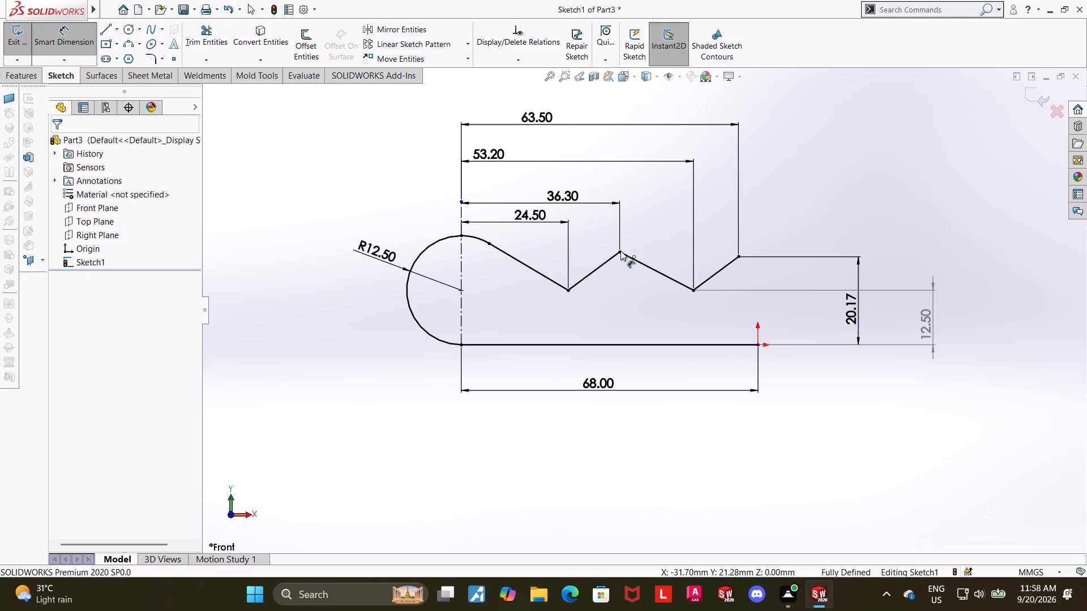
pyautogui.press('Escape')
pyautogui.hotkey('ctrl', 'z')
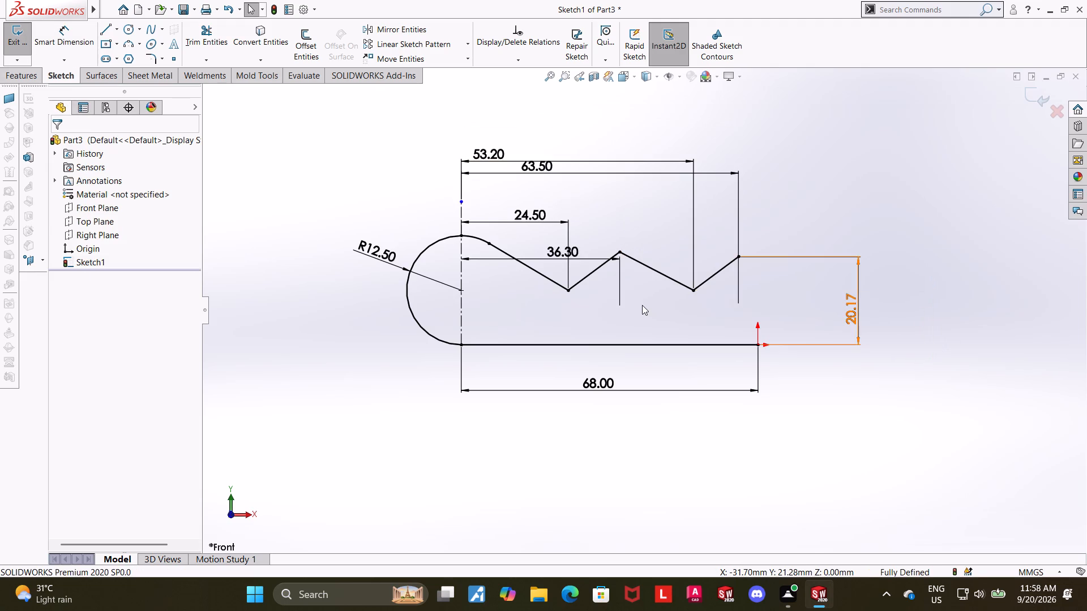
# Move the 36.30 mm horizontal dimension above the other horizontal dimensions.
pyautogui.moveTo(565, 255); pyautogui.dragTo(567, 159)
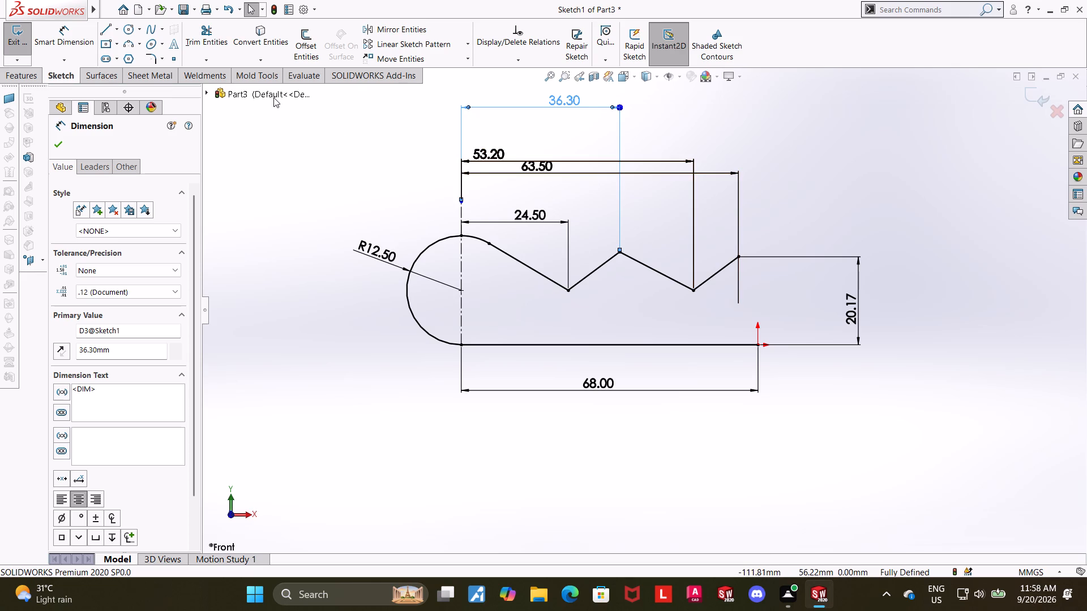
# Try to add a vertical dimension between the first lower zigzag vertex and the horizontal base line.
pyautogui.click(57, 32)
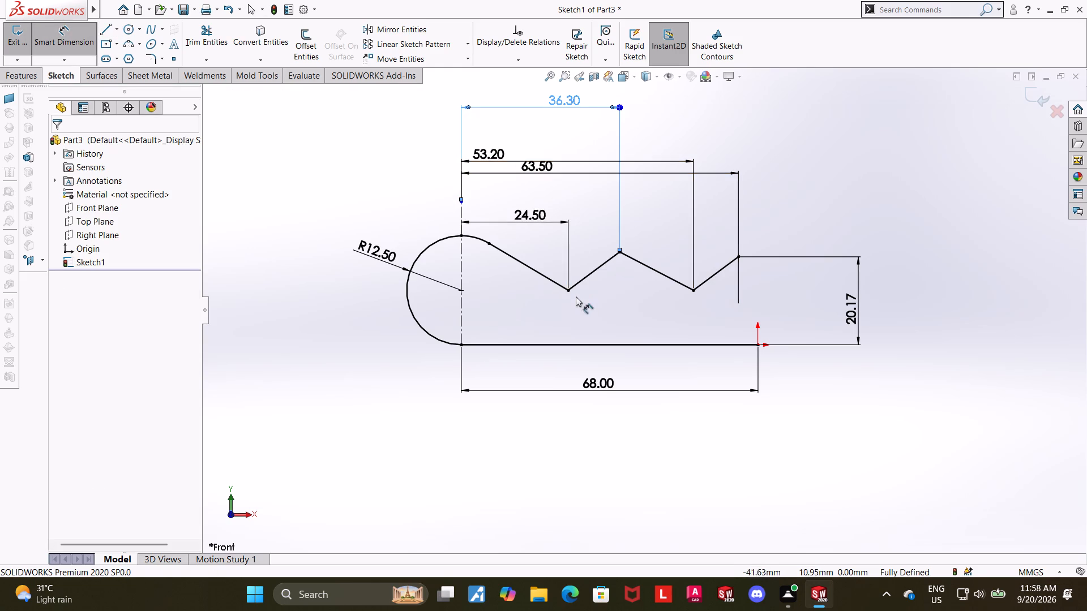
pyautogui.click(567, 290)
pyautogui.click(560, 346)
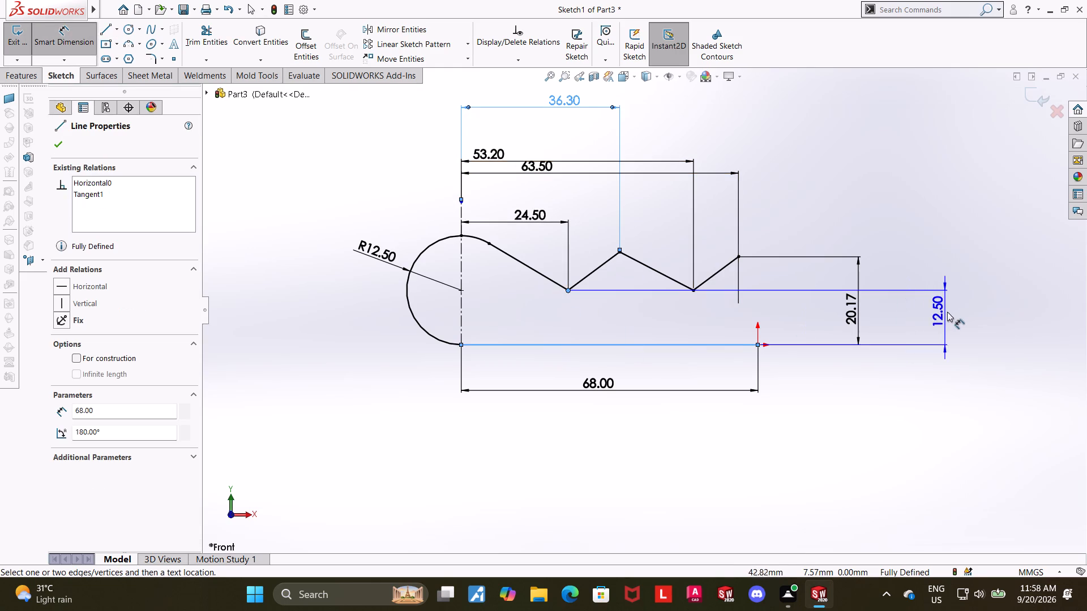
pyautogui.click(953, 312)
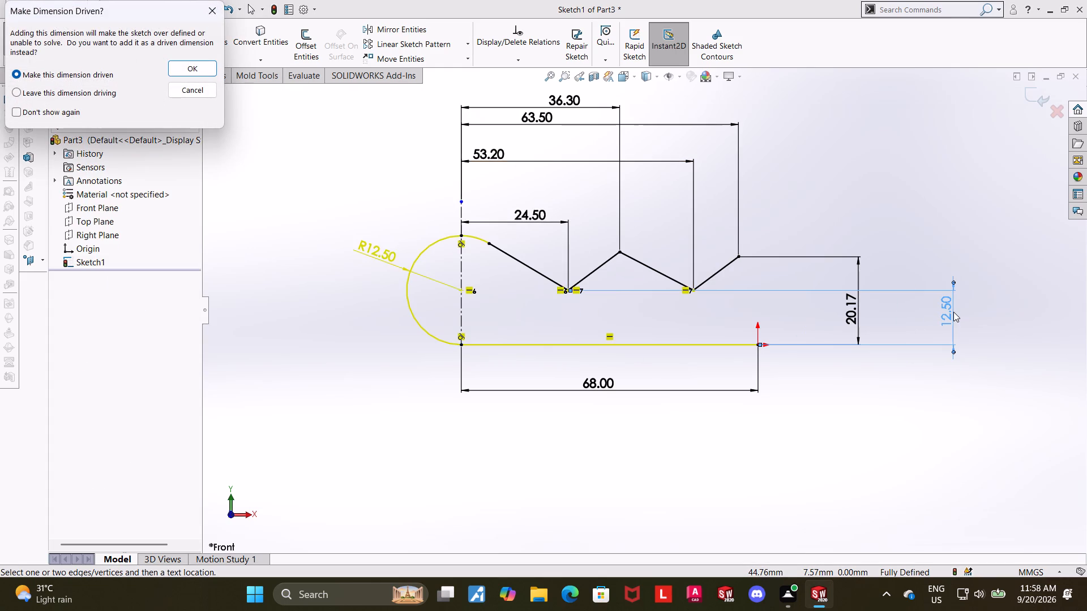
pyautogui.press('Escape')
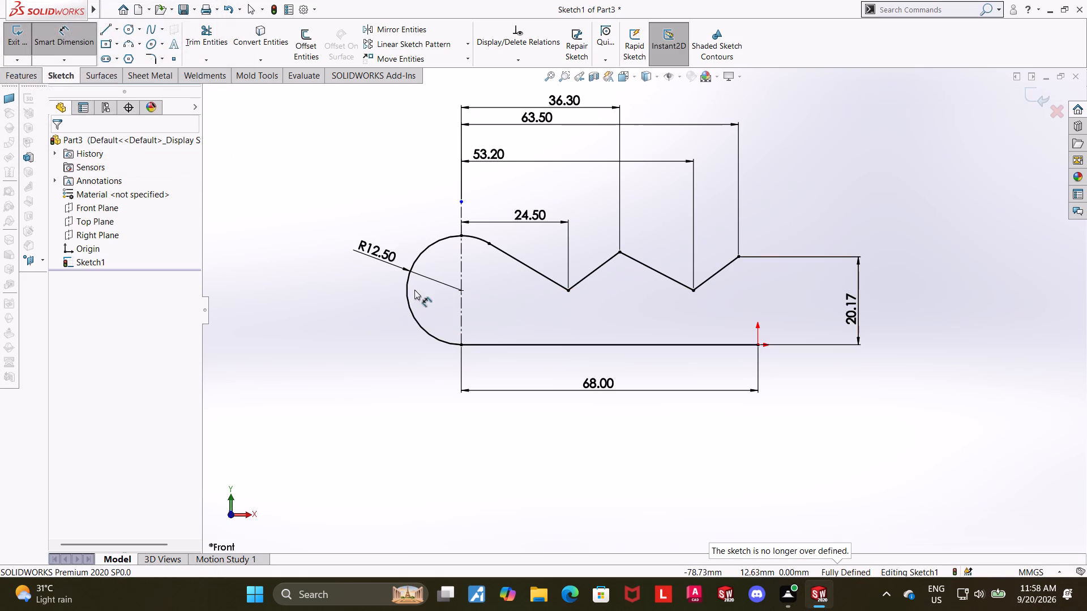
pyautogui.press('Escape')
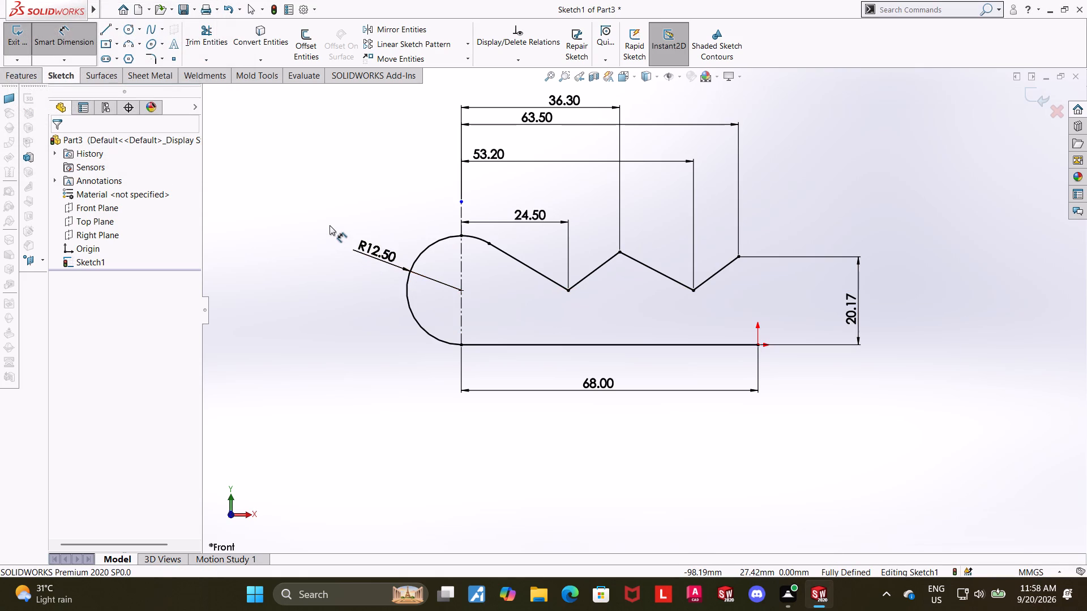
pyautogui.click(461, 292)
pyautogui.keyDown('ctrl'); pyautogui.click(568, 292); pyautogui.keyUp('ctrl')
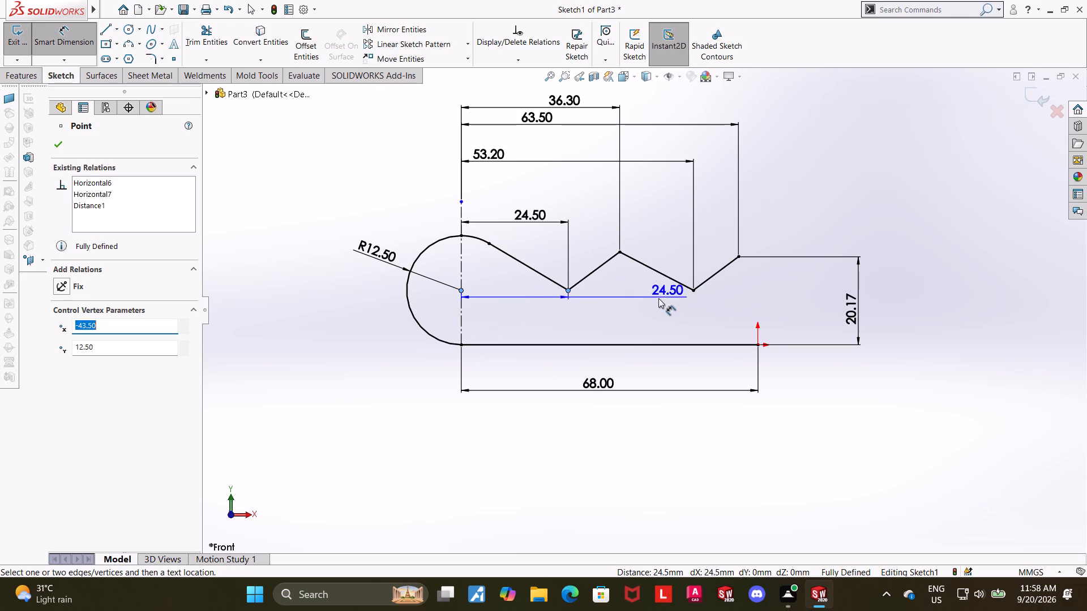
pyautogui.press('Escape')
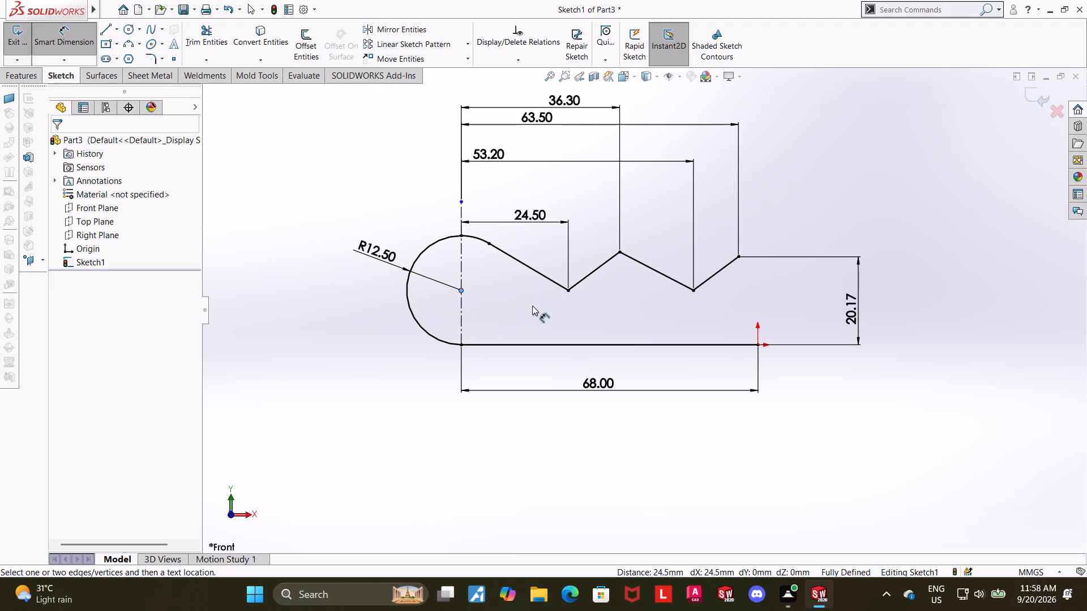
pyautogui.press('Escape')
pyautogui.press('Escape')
# Delete the horizontal relation between the head arc's centre and the first lower zigzag vertex.
pyautogui.keyDown('ctrl'); pyautogui.click(461, 290); pyautogui.keyUp('ctrl')
pyautogui.keyDown('ctrl'); pyautogui.click(568, 292); pyautogui.keyUp('ctrl')
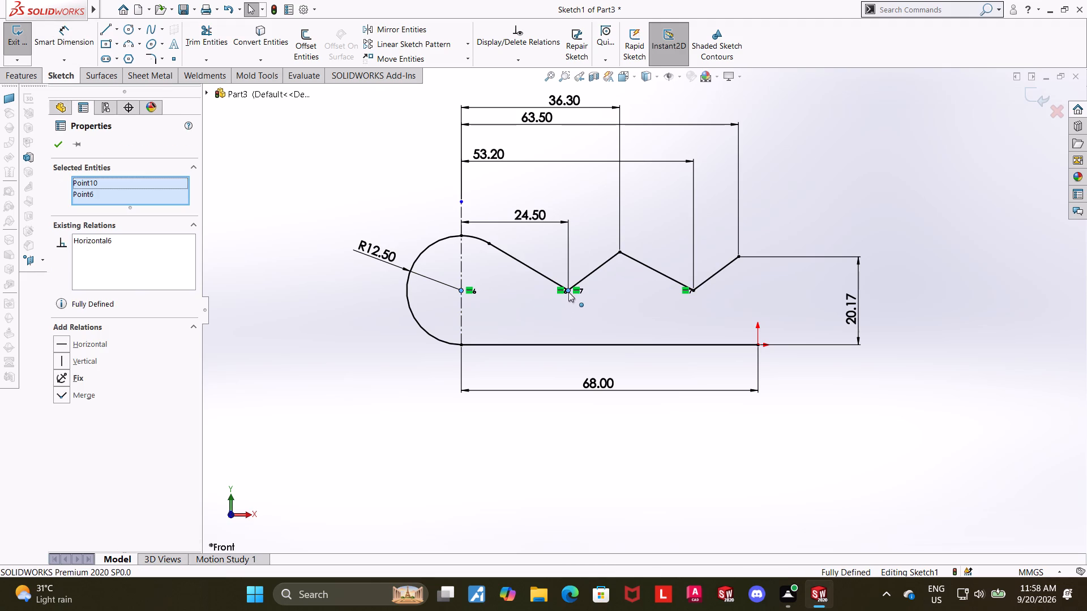
pyautogui.rightClick(105, 240)
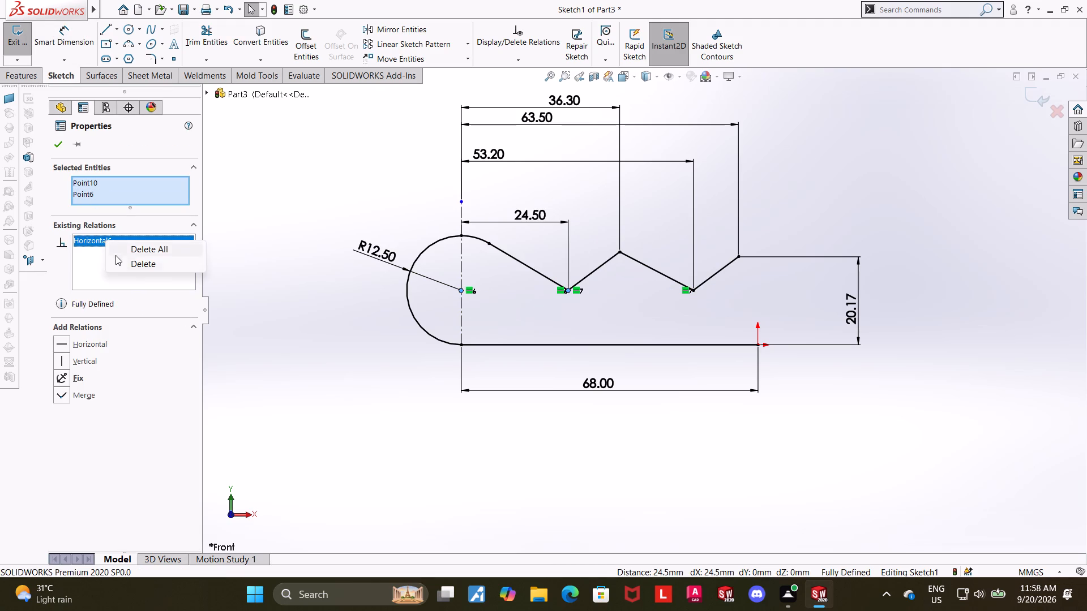
pyautogui.click(125, 258)
pyautogui.click(57, 144)
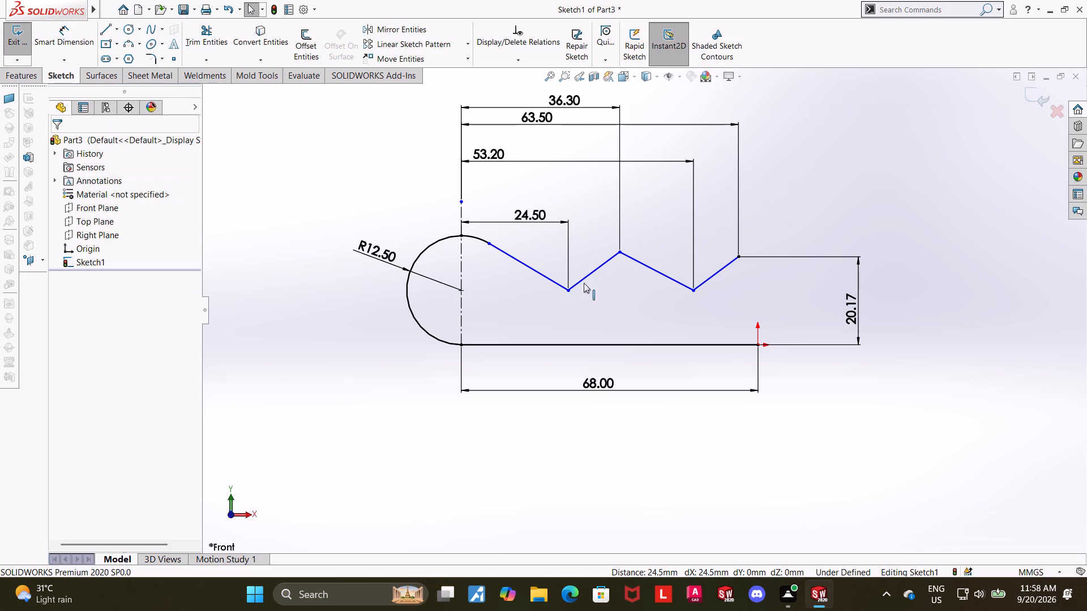
# Dimension the vertical distance from the first lower zigzag vertex to the base line as 5.6 mm.
pyautogui.click(72, 40)
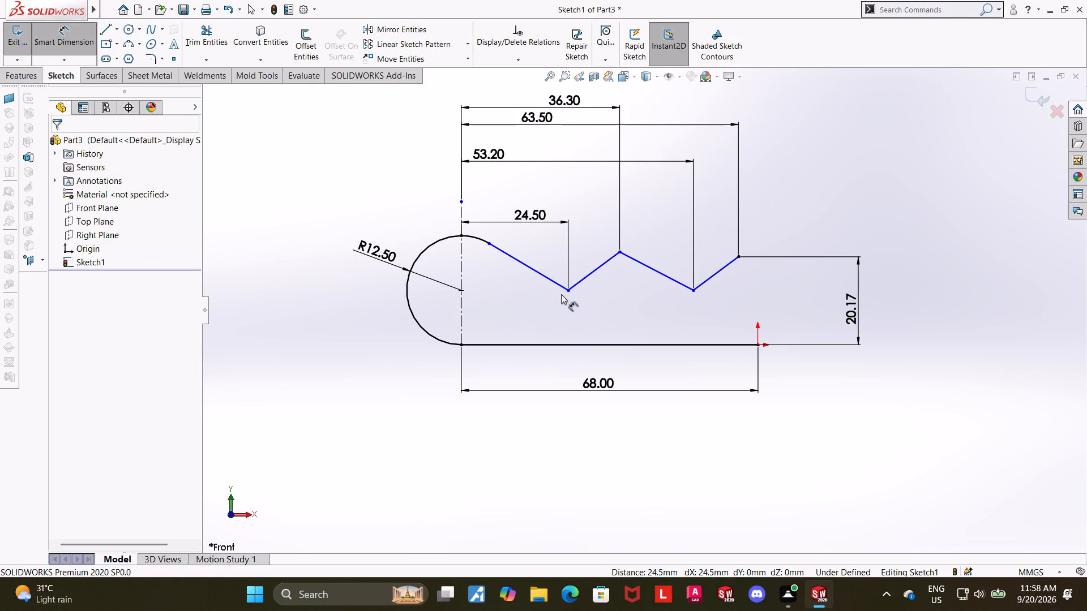
pyautogui.click(565, 293)
pyautogui.click(593, 343)
pyautogui.click(958, 326)
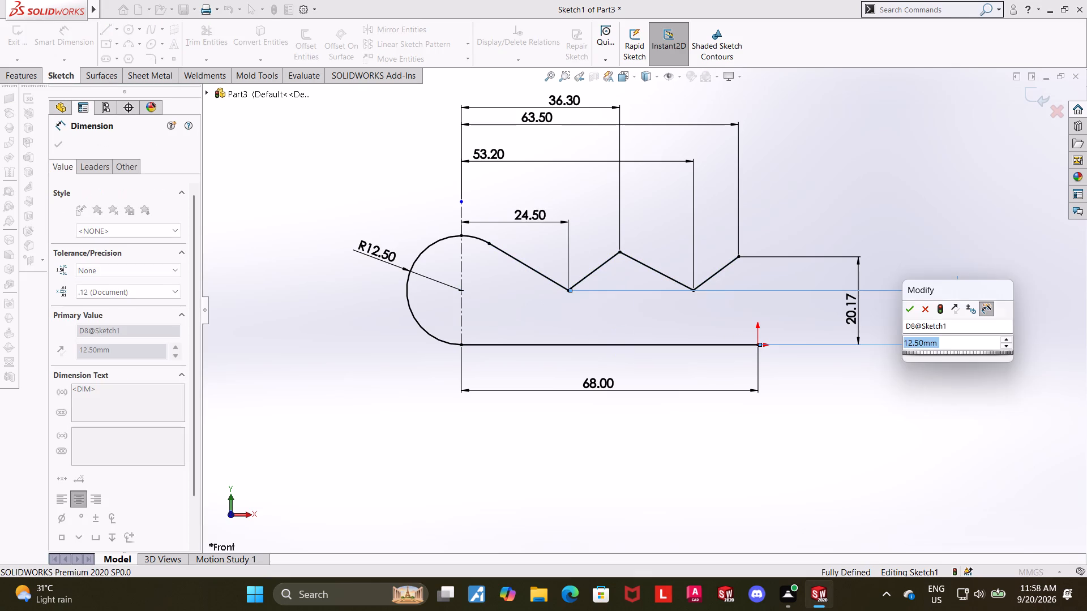
pyautogui.write('5.6')
pyautogui.press('Return')
pyautogui.press('Escape')
pyautogui.press('Escape')
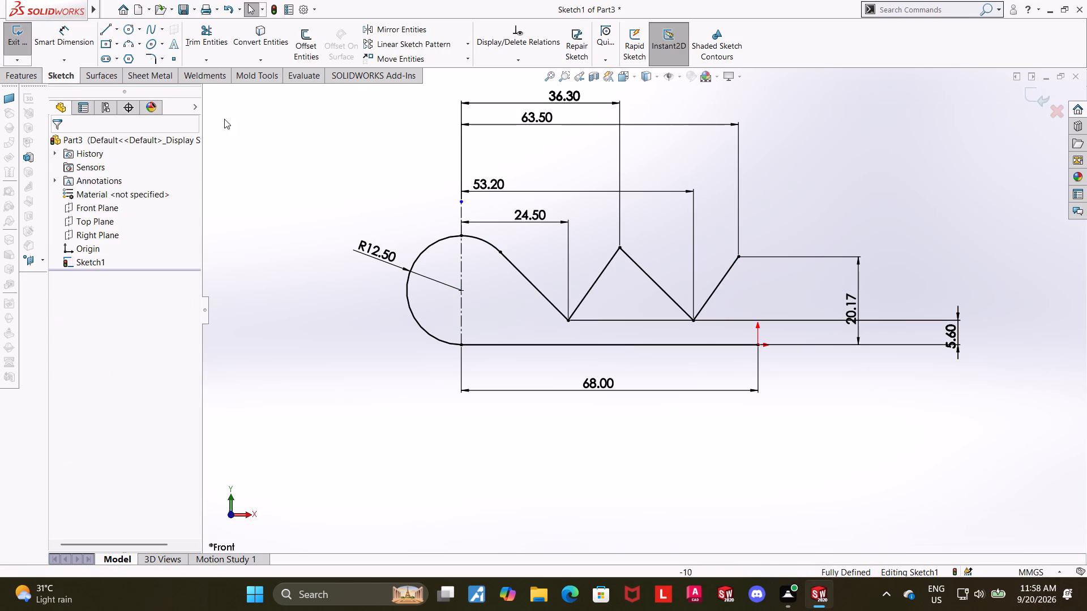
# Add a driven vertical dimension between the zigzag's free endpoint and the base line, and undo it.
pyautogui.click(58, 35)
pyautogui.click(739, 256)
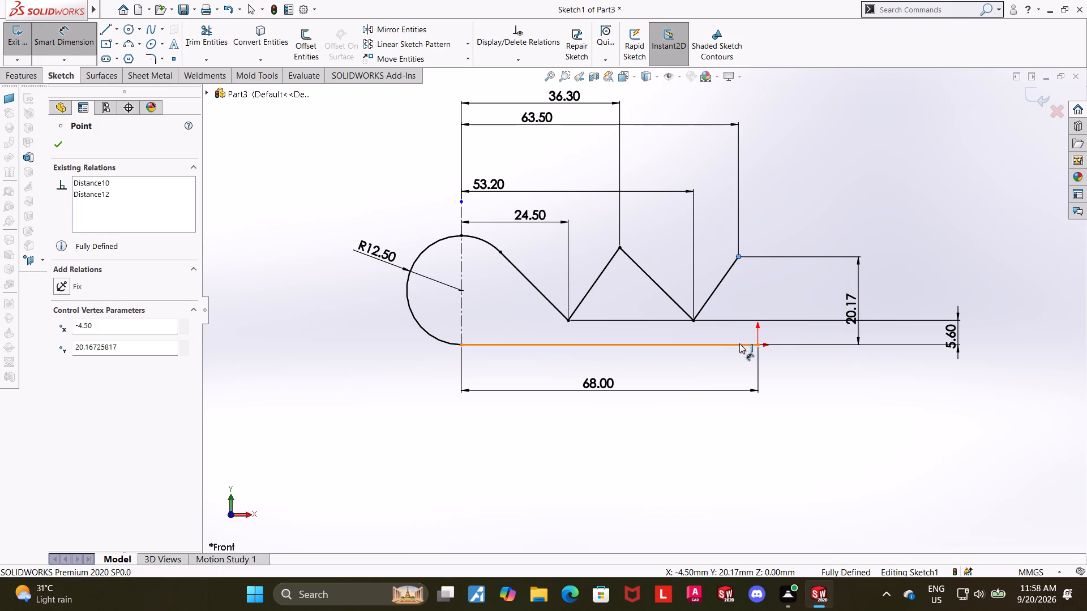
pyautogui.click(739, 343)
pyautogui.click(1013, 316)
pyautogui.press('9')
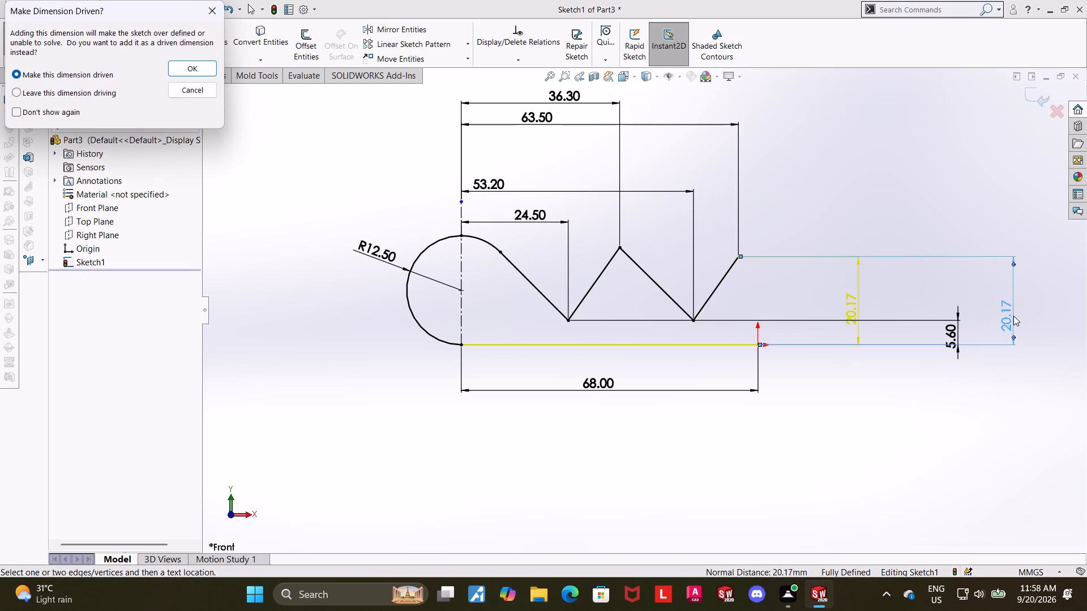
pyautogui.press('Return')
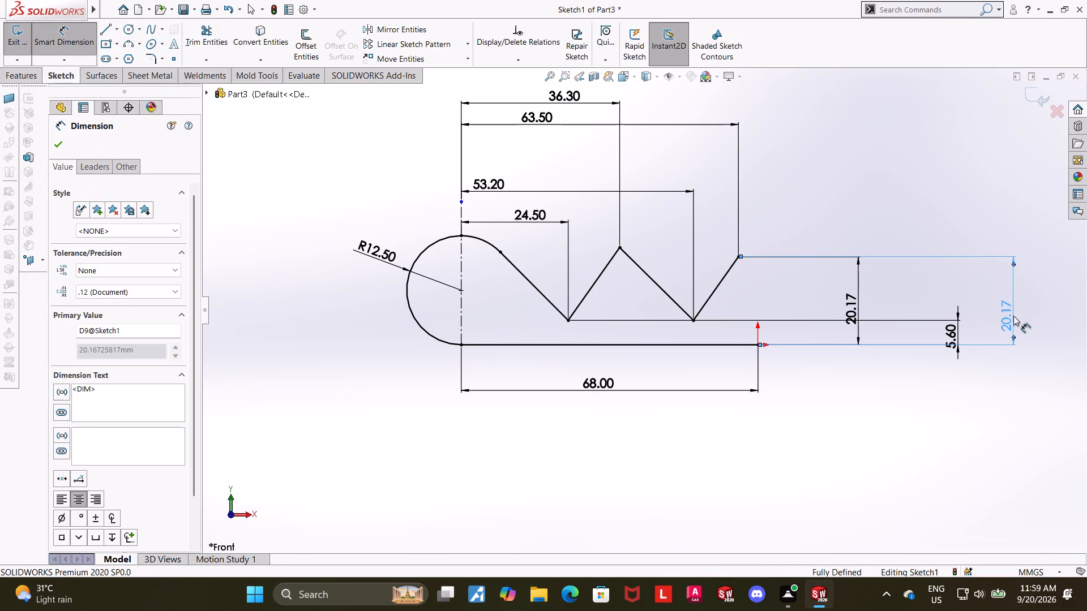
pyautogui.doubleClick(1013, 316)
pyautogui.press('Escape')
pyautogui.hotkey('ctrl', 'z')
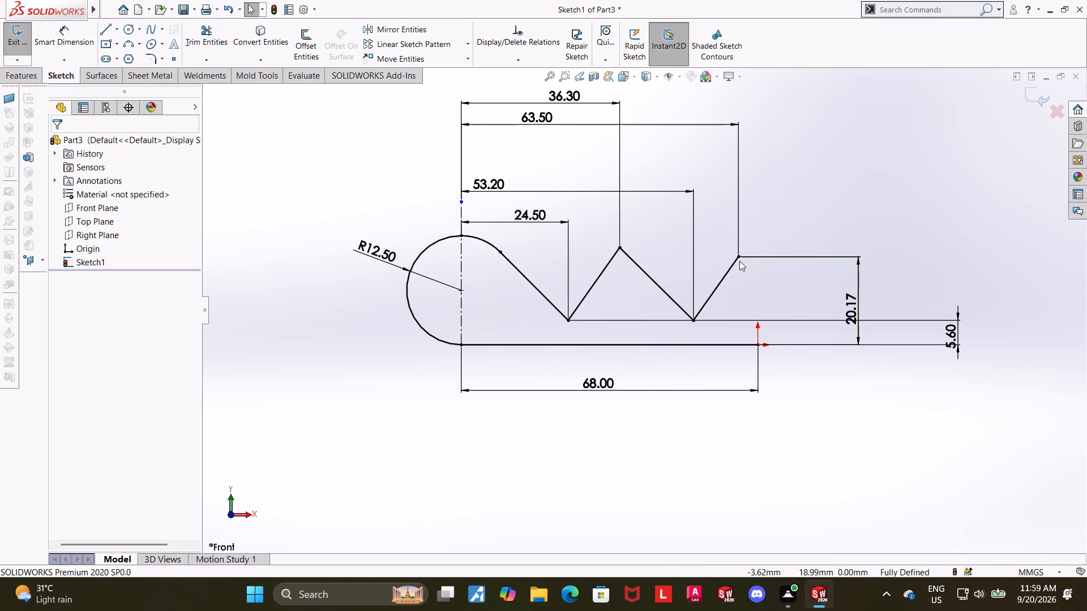
# Examine the relations of the zigzag's free endpoint with the arc's tangent point and the zigzag's upper vertex.
pyautogui.click(737, 259)
pyautogui.keyDown('ctrl'); pyautogui.click(501, 253); pyautogui.keyUp('ctrl')
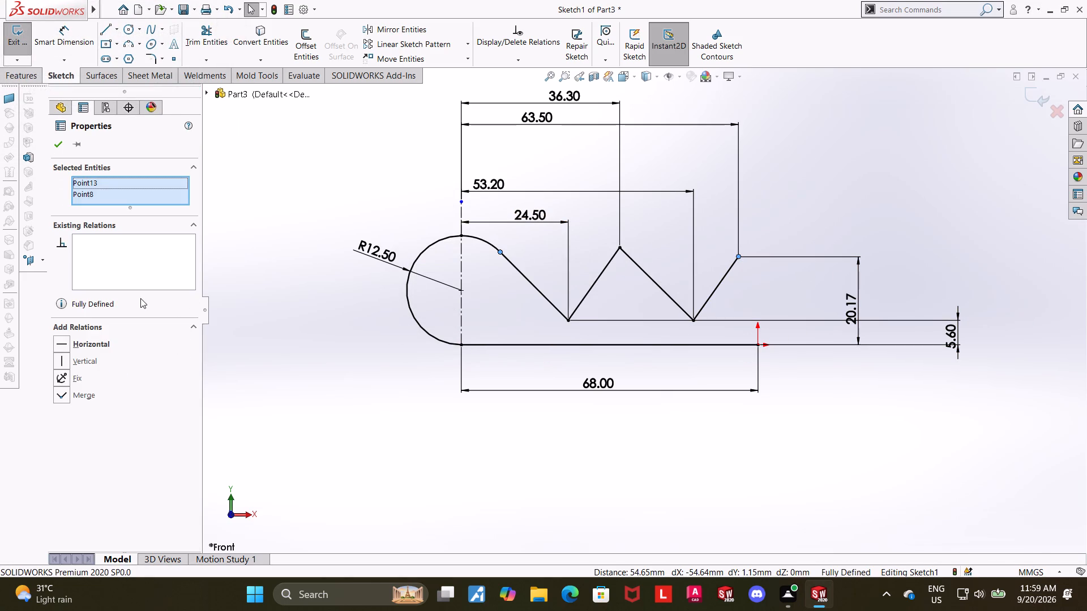
pyautogui.press('Escape')
pyautogui.press('Escape')
pyautogui.press('Escape')
pyautogui.click(620, 247)
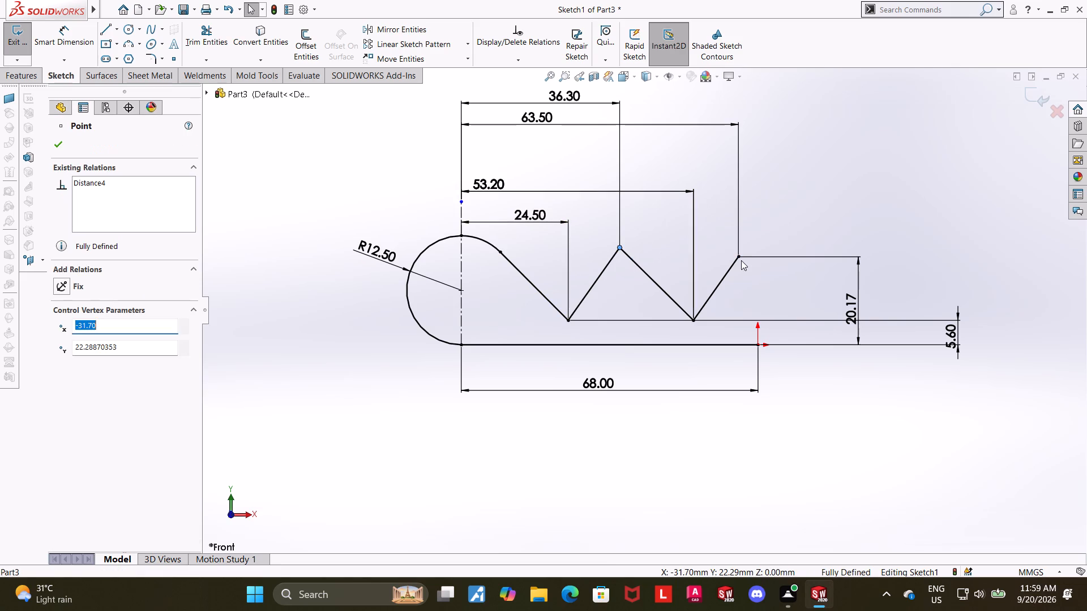
pyautogui.keyDown('ctrl'); pyautogui.click(740, 257); pyautogui.keyUp('ctrl')
pyautogui.press('Escape')
pyautogui.press('Escape')
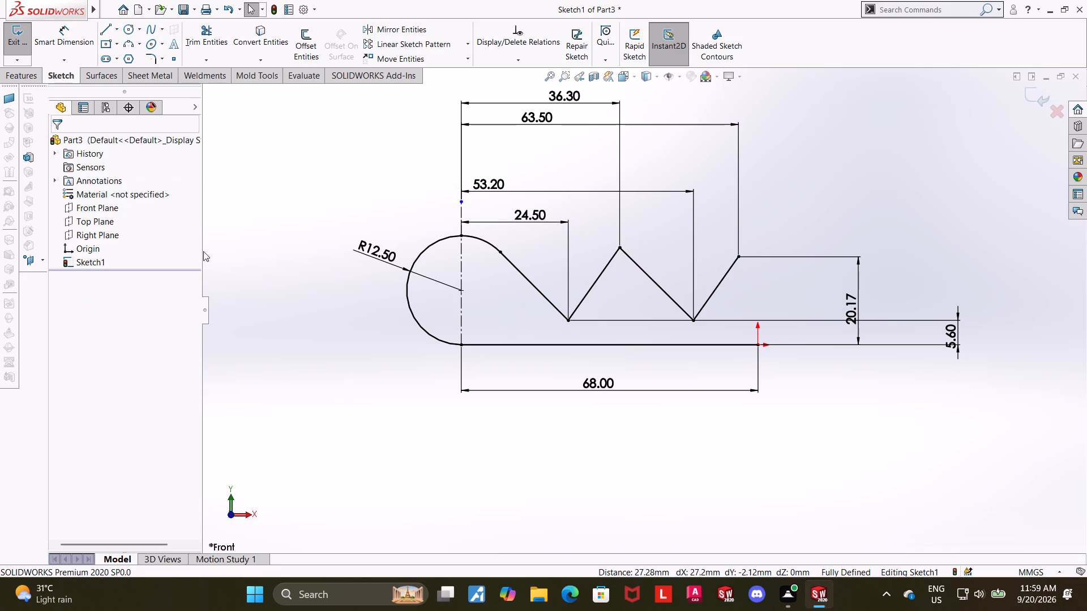
pyautogui.press('Escape')
pyautogui.press('Escape')
# Set the vertical dimension between the zigzag's free endpoint and the origin to 9 mm.
pyautogui.scroll(1, 849, 308)
pyautogui.press('Escape')
pyautogui.press('Escape')
pyautogui.press('Escape')
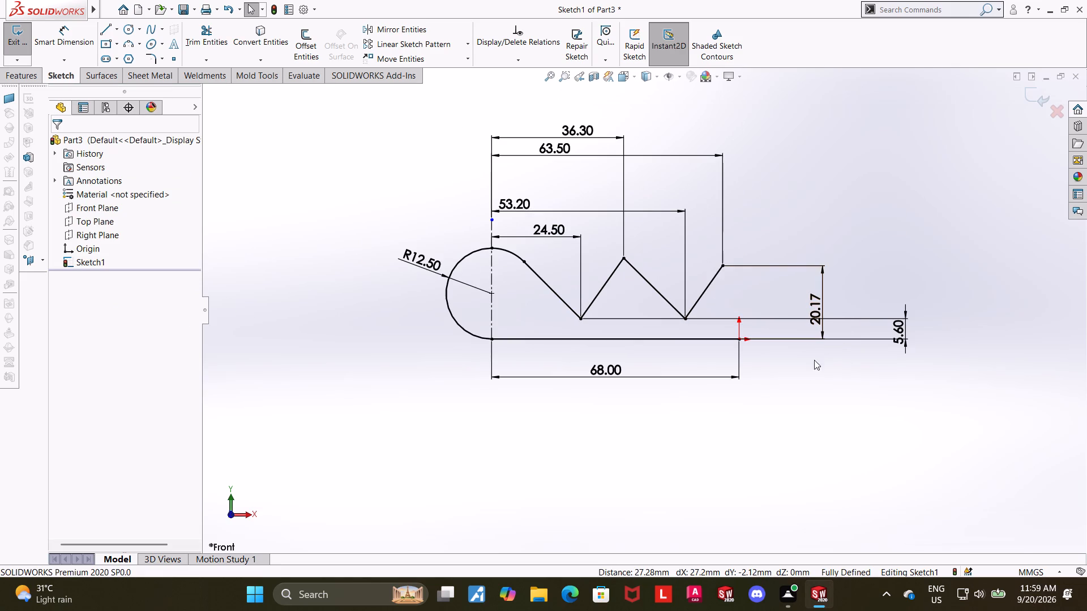
pyautogui.doubleClick(809, 310)
pyautogui.press('9')
pyautogui.press('Return')
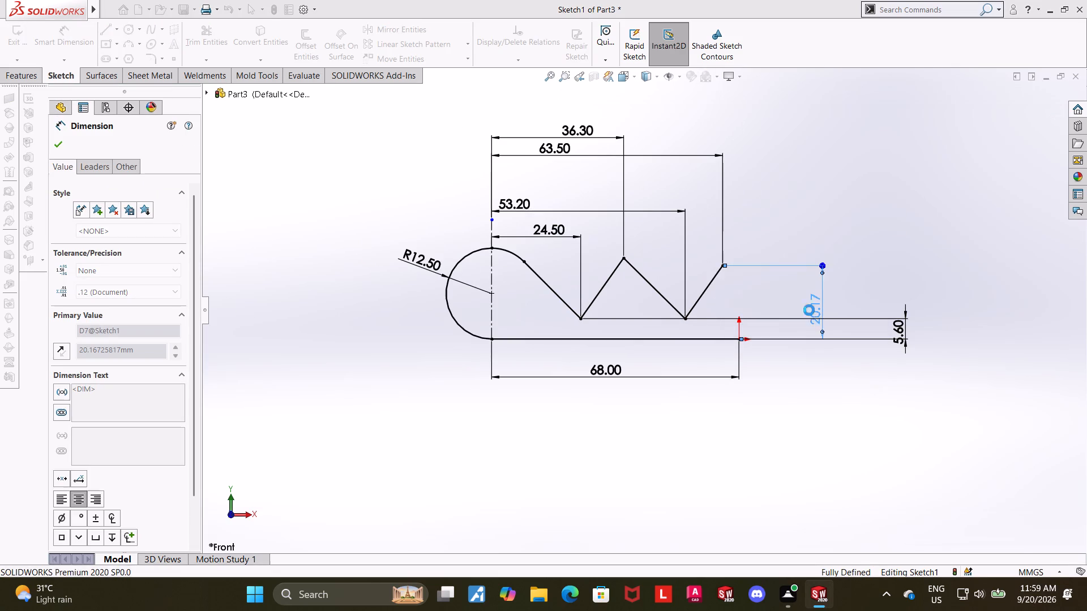
pyautogui.press('Escape')
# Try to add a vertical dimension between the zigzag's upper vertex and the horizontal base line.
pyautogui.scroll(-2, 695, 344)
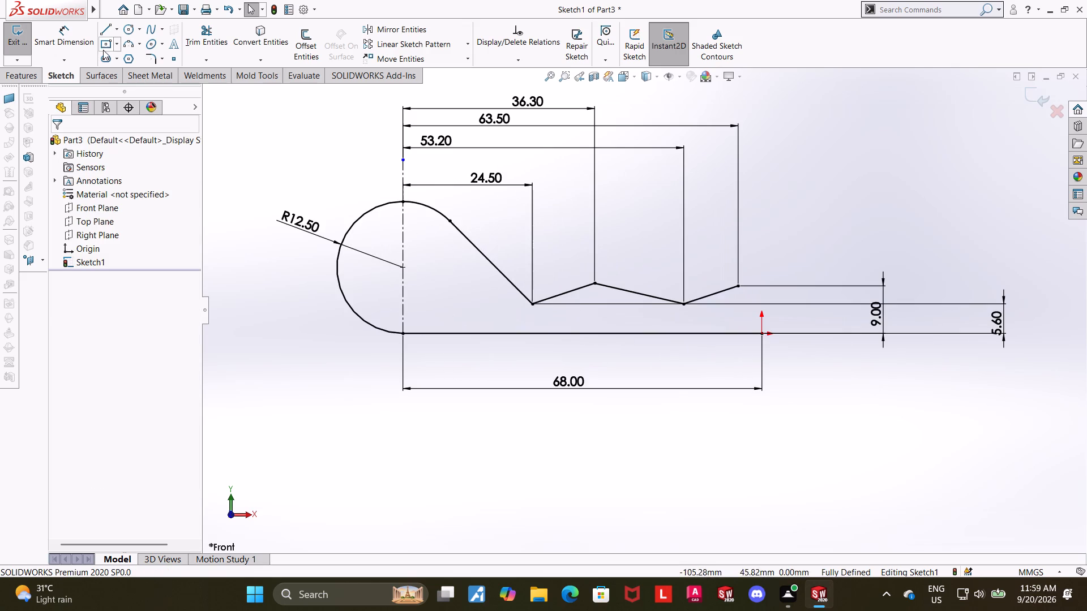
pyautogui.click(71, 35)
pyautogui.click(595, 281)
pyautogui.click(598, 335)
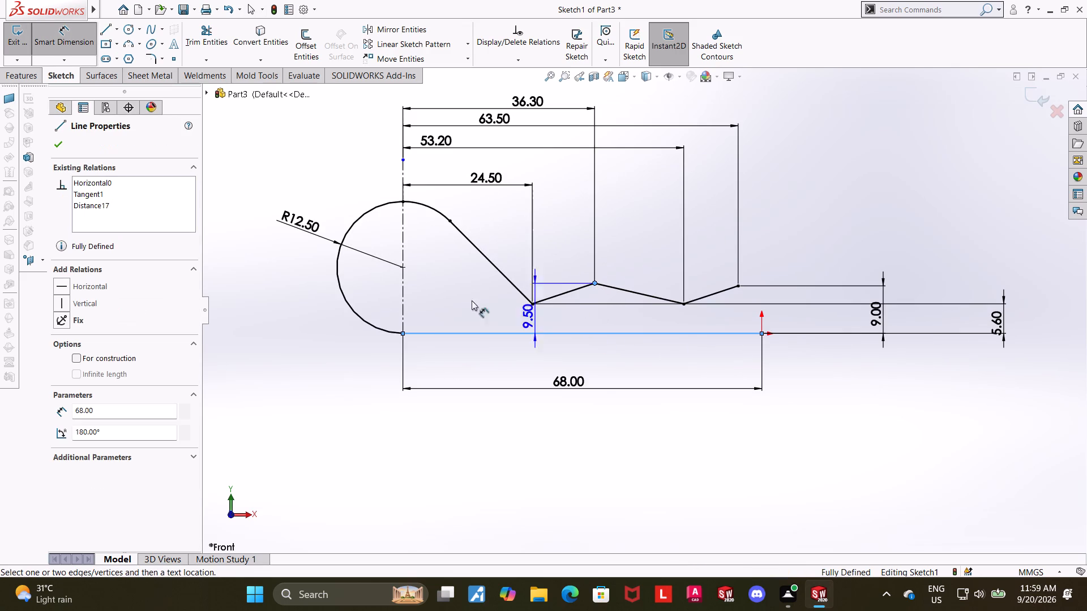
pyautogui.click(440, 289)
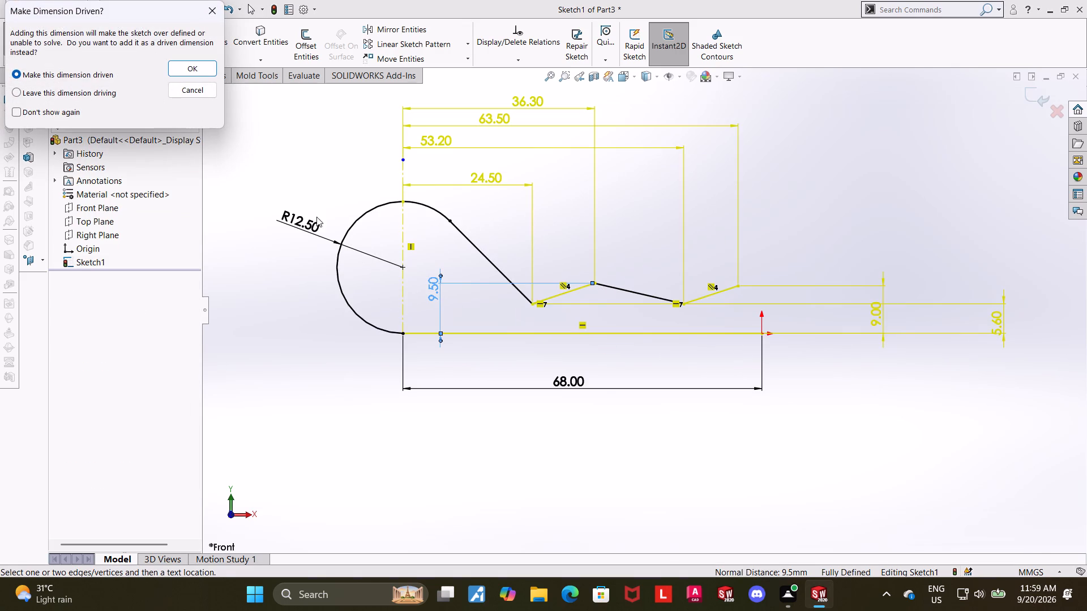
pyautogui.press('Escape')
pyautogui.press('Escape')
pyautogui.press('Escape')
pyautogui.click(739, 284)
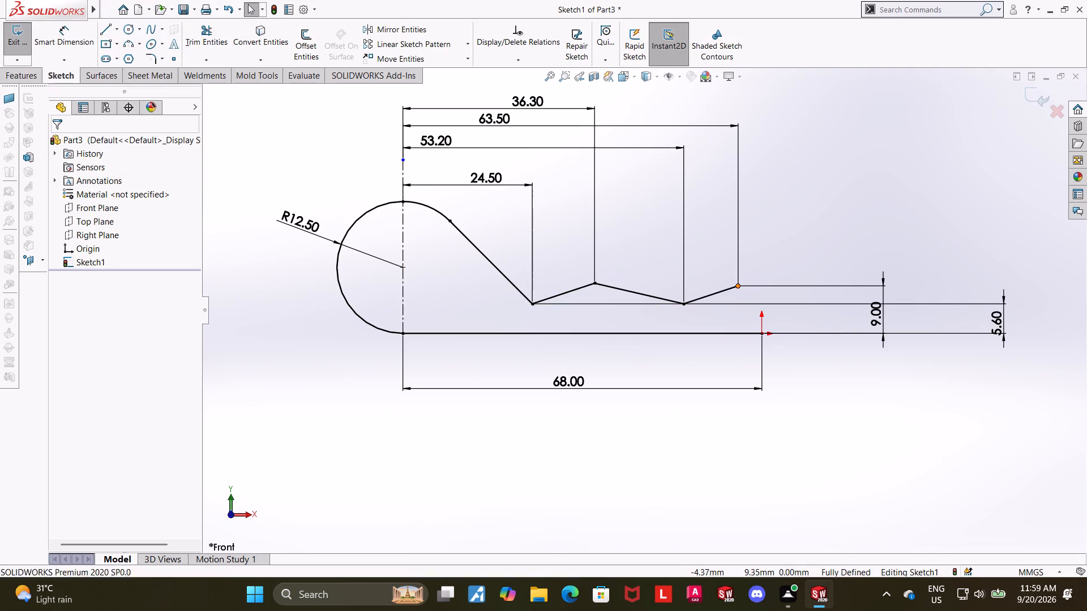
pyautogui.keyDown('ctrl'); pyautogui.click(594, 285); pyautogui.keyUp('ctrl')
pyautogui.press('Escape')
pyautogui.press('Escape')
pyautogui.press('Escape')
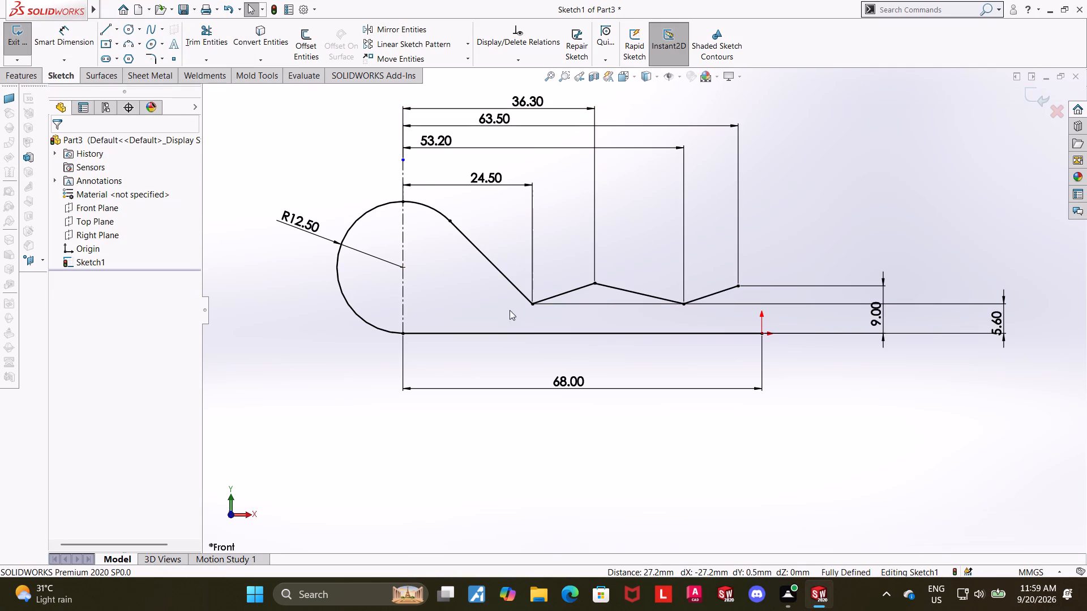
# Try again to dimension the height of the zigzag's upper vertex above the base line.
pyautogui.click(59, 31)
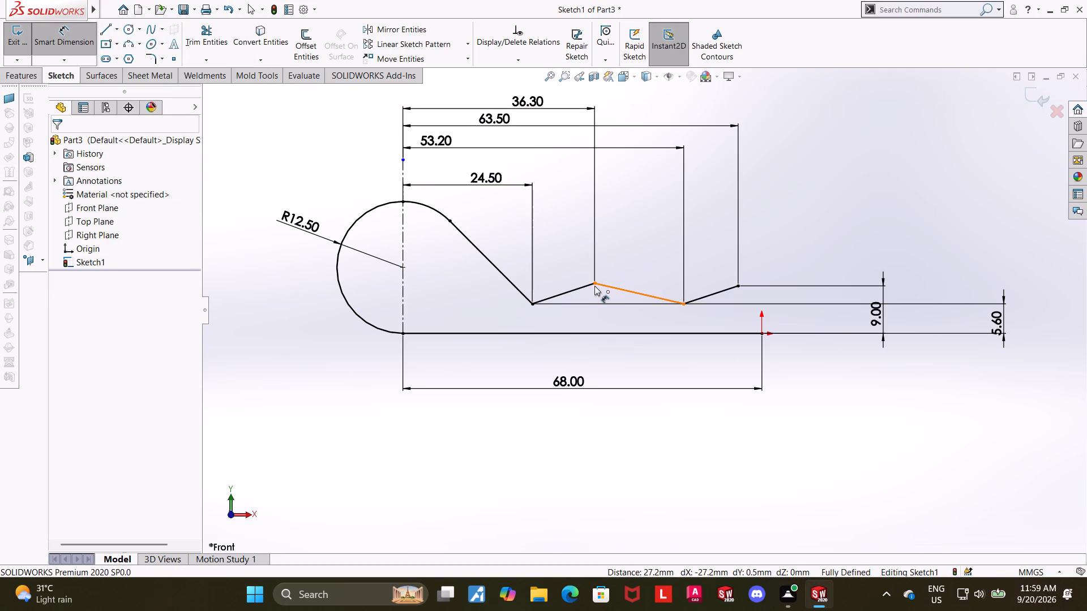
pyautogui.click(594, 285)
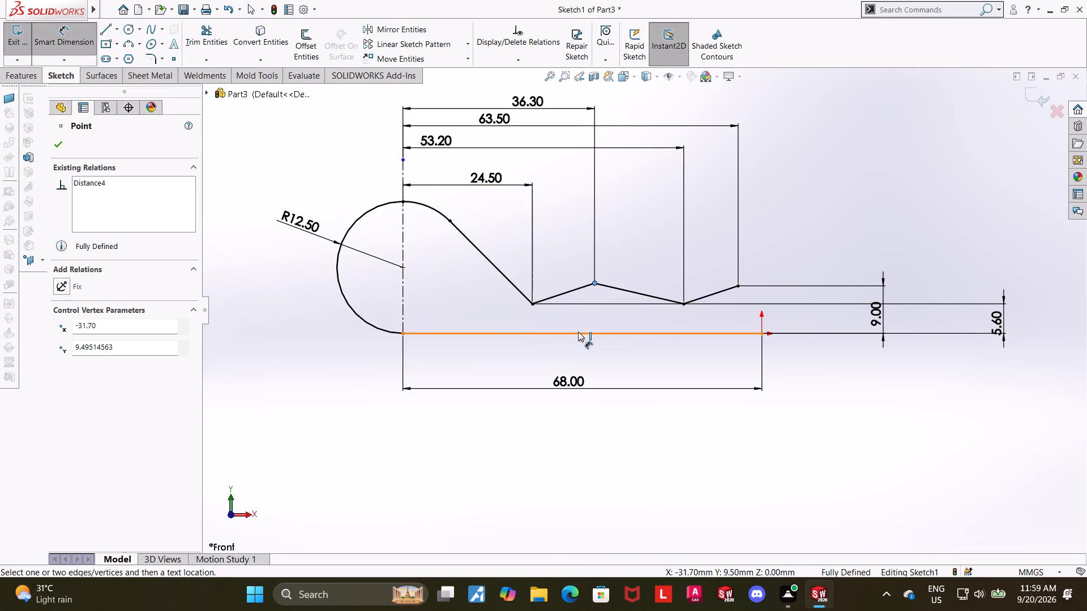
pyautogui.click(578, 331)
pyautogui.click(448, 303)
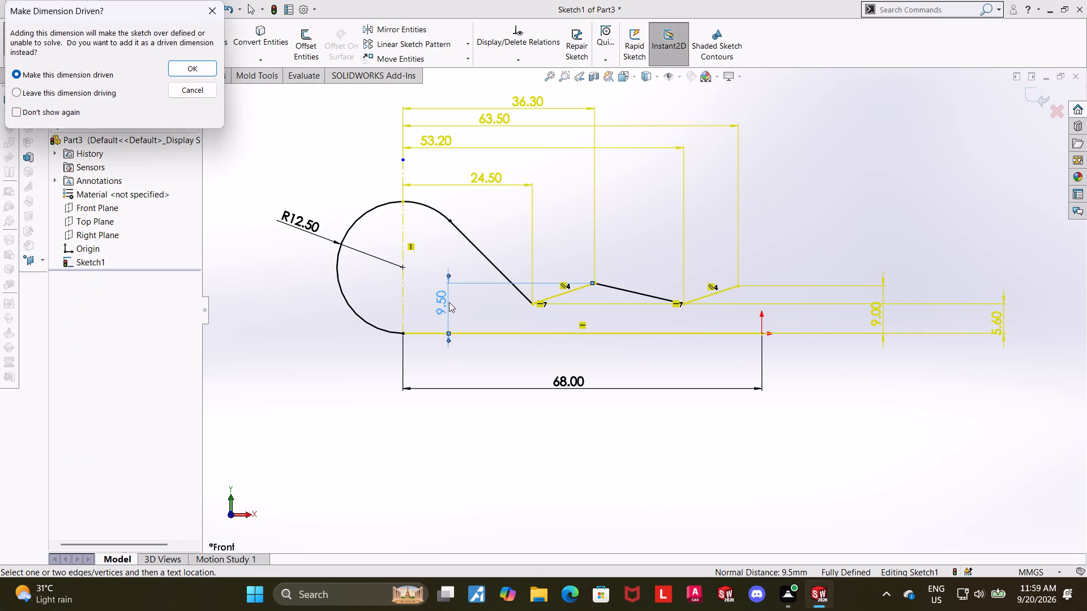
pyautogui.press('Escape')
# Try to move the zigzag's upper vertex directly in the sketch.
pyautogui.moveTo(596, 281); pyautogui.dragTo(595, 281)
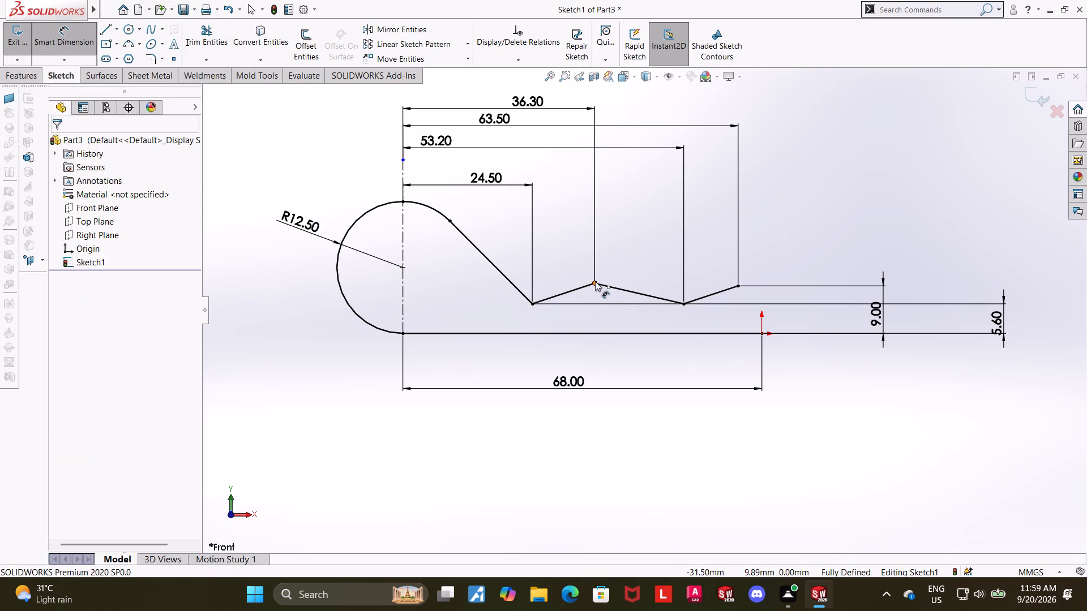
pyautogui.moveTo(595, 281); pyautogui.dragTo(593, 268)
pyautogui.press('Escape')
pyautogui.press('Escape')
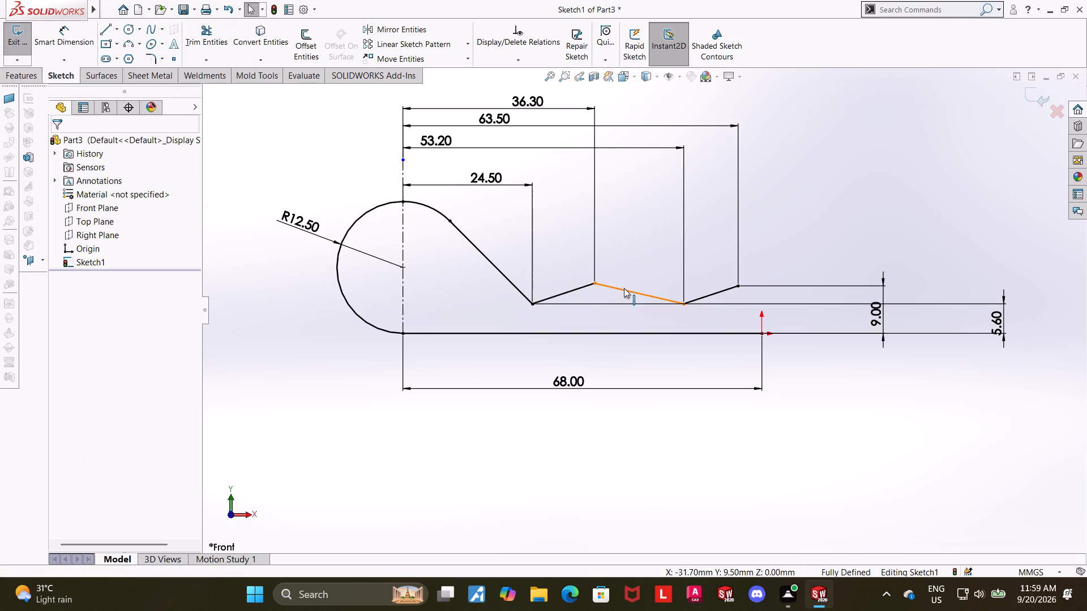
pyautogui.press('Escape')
# Examine the relations of the zigzag's upper vertex with its free endpoint and with the arc's tangent point.
pyautogui.click(597, 282)
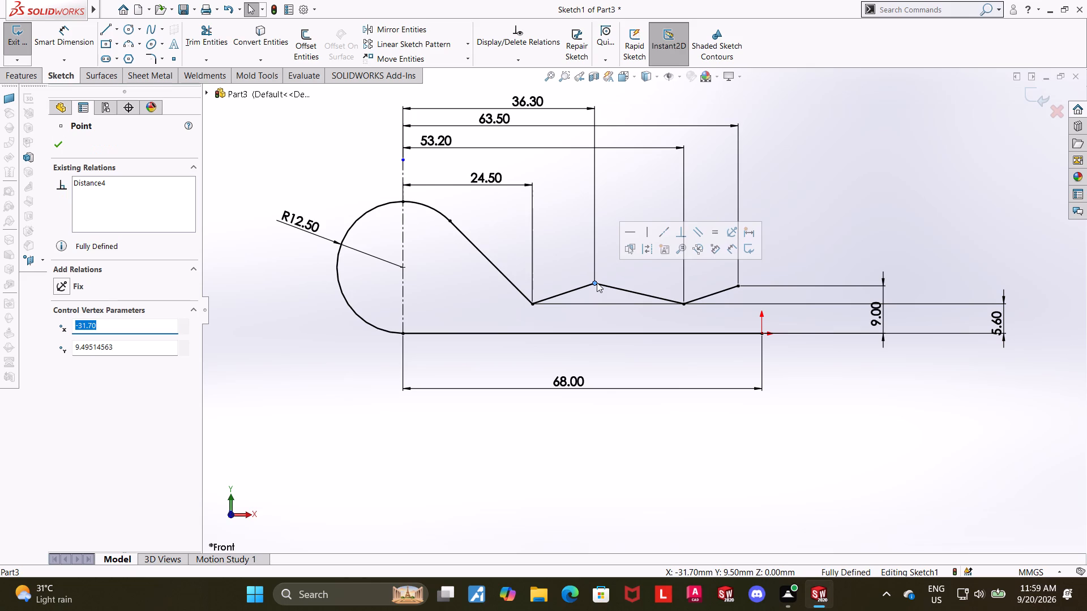
pyautogui.keyDown('ctrl'); pyautogui.click(737, 286); pyautogui.keyUp('ctrl')
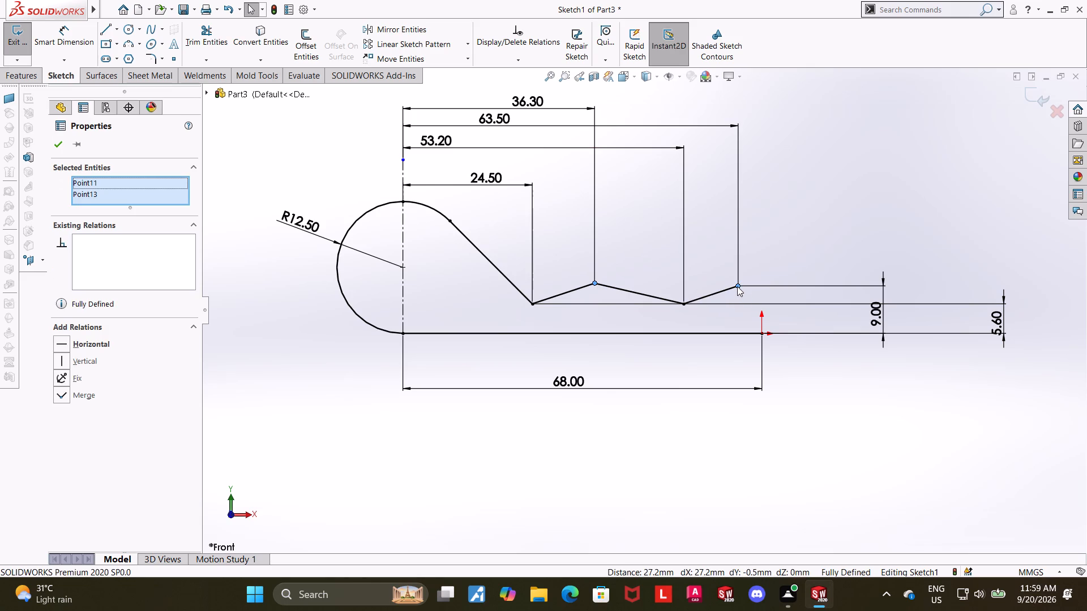
pyautogui.press('Escape')
pyautogui.press('Escape')
pyautogui.press('Escape')
pyautogui.click(593, 284)
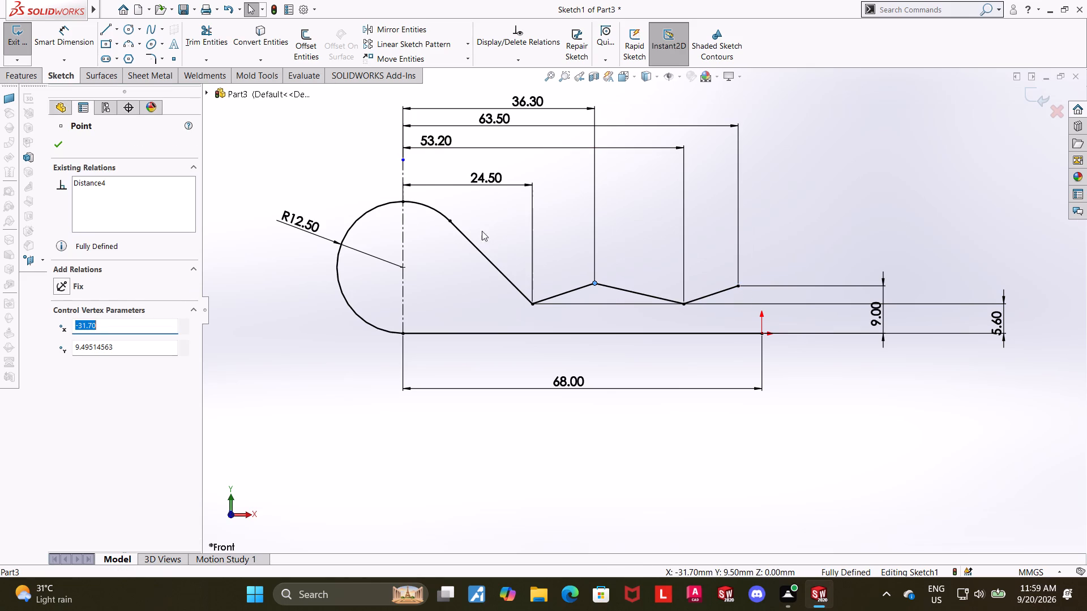
pyautogui.keyDown('ctrl'); pyautogui.click(449, 221); pyautogui.keyUp('ctrl')
pyautogui.press('Escape')
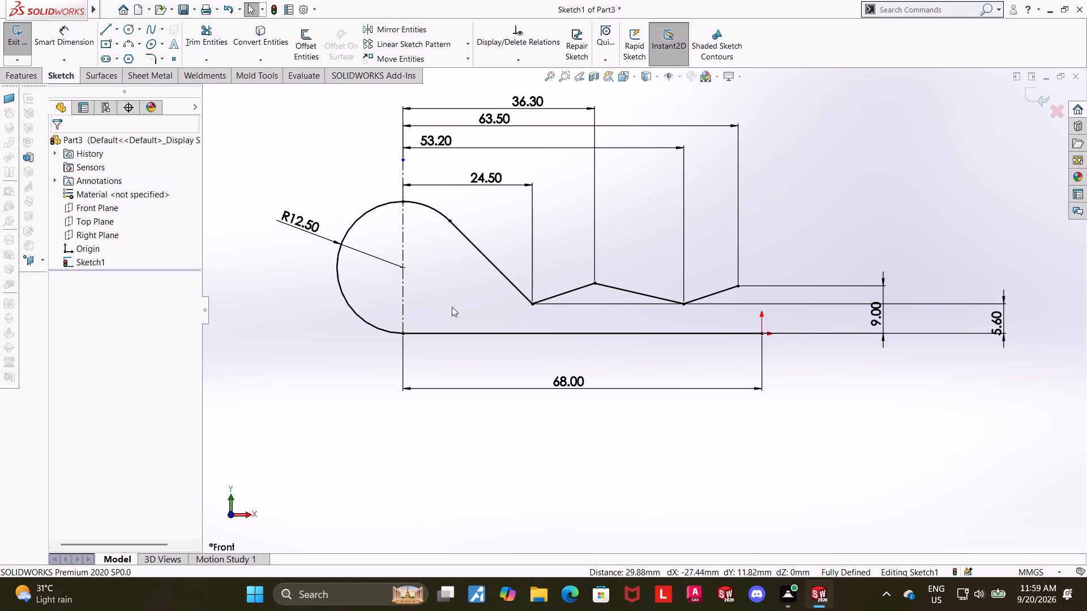
pyautogui.press('Escape')
pyautogui.press('Escape')
pyautogui.press('Escape')
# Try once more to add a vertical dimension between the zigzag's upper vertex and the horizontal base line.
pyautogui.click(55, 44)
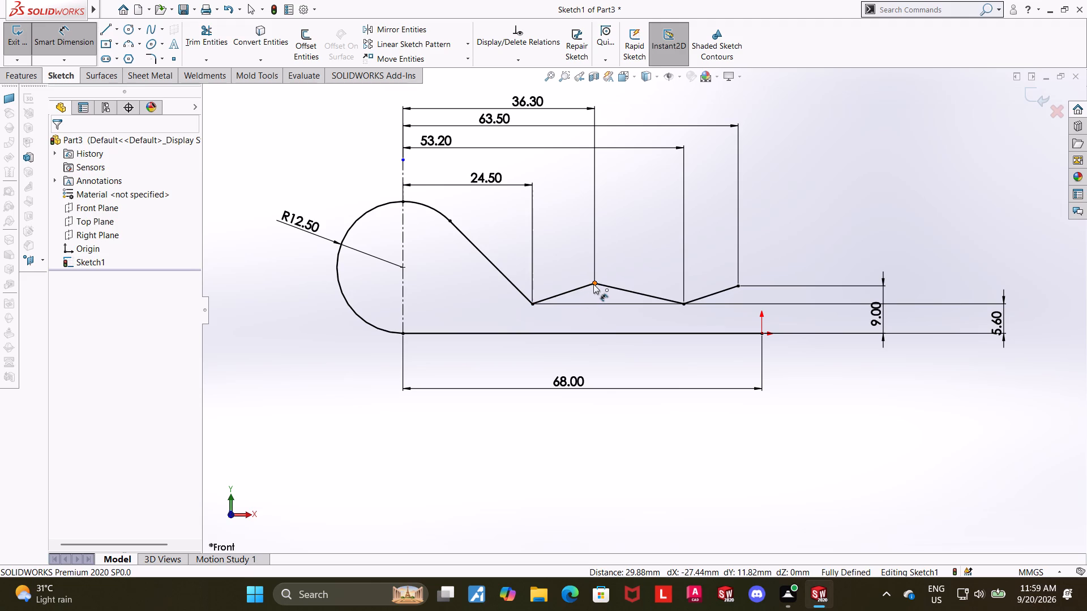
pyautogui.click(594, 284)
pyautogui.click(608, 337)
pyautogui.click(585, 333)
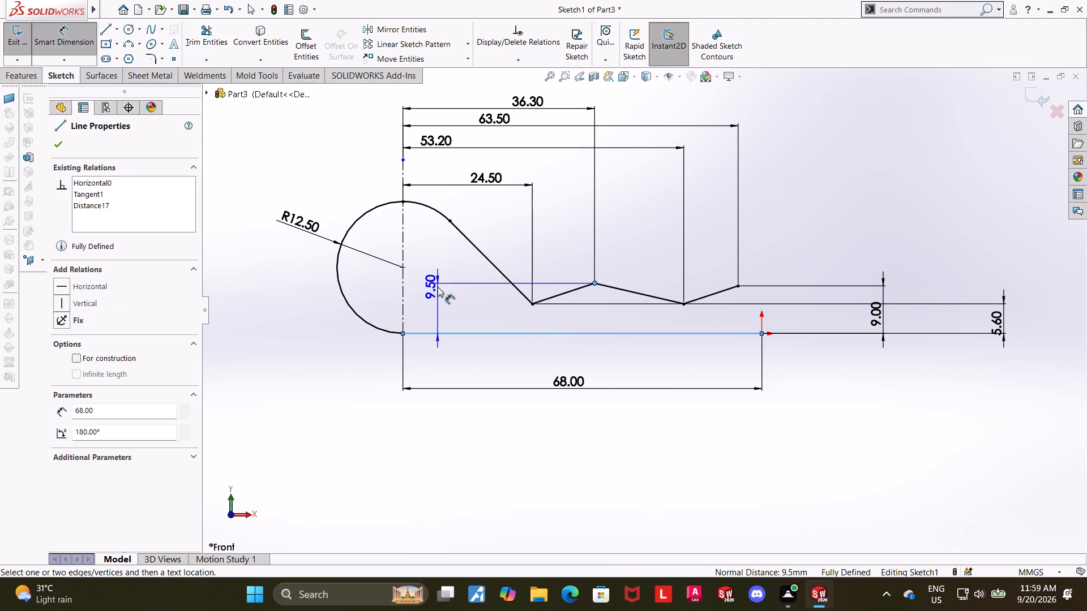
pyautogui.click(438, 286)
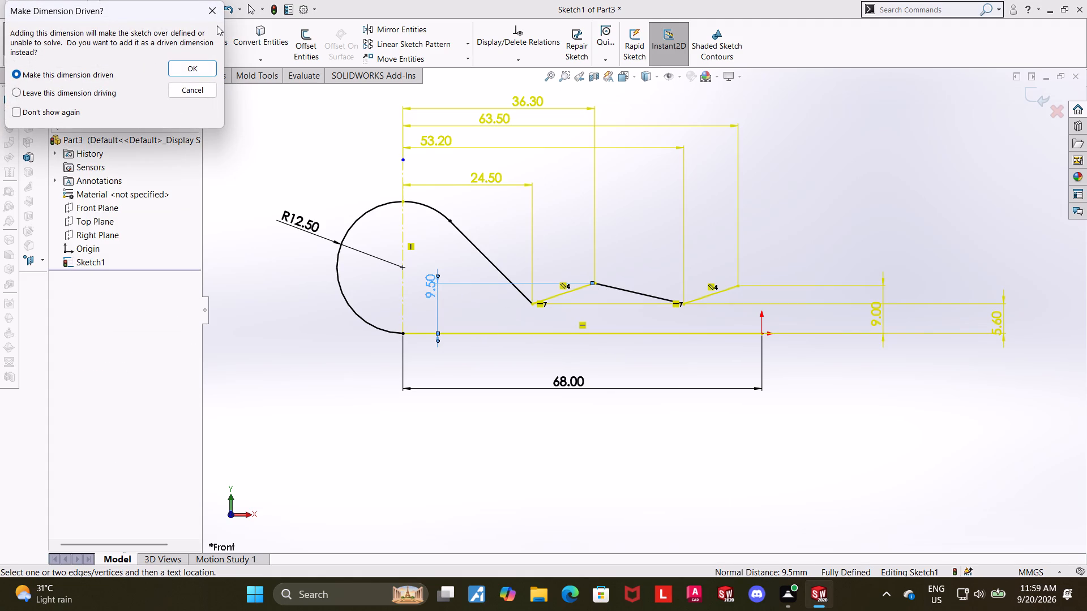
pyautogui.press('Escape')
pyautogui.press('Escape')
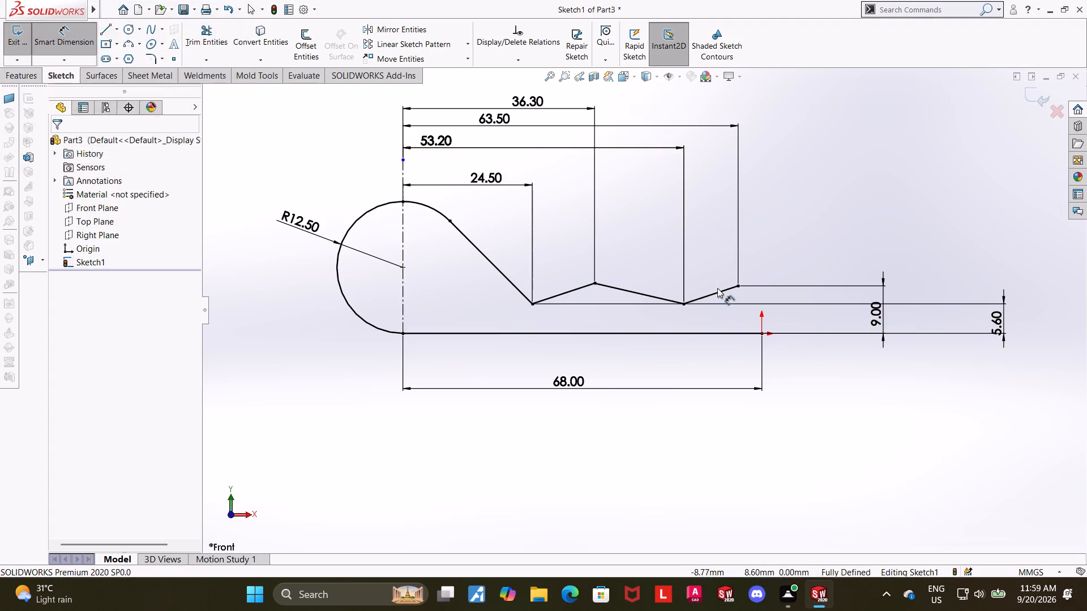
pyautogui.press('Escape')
# Delete the parallel relation between the two rising lines of the zigzag.
pyautogui.click(738, 286)
pyautogui.keyDown('ctrl'); pyautogui.click(594, 283); pyautogui.keyUp('ctrl')
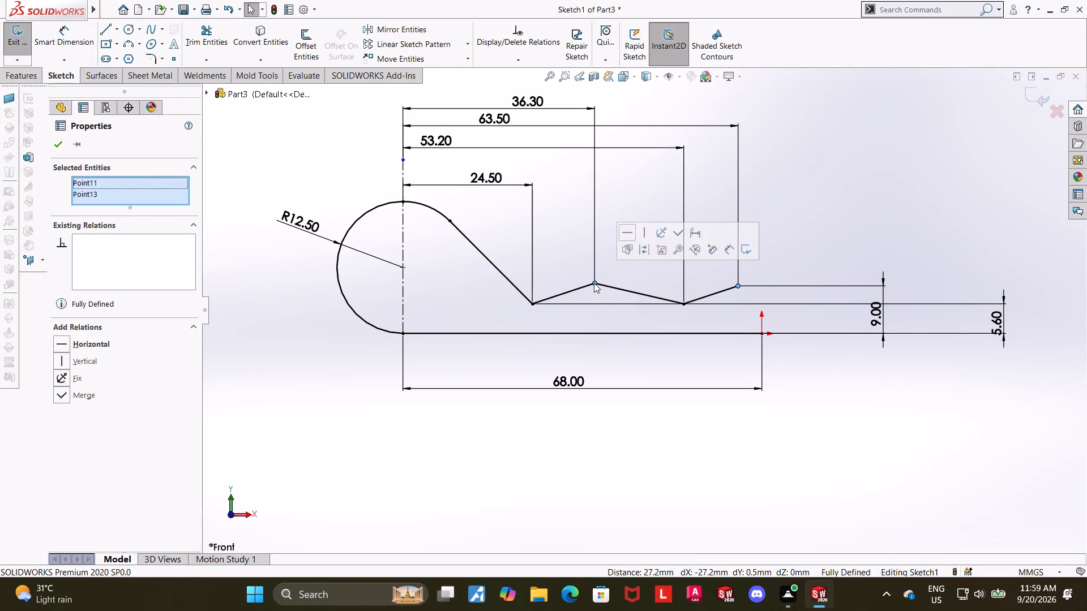
pyautogui.press('Escape')
pyautogui.press('Escape')
pyautogui.click(706, 298)
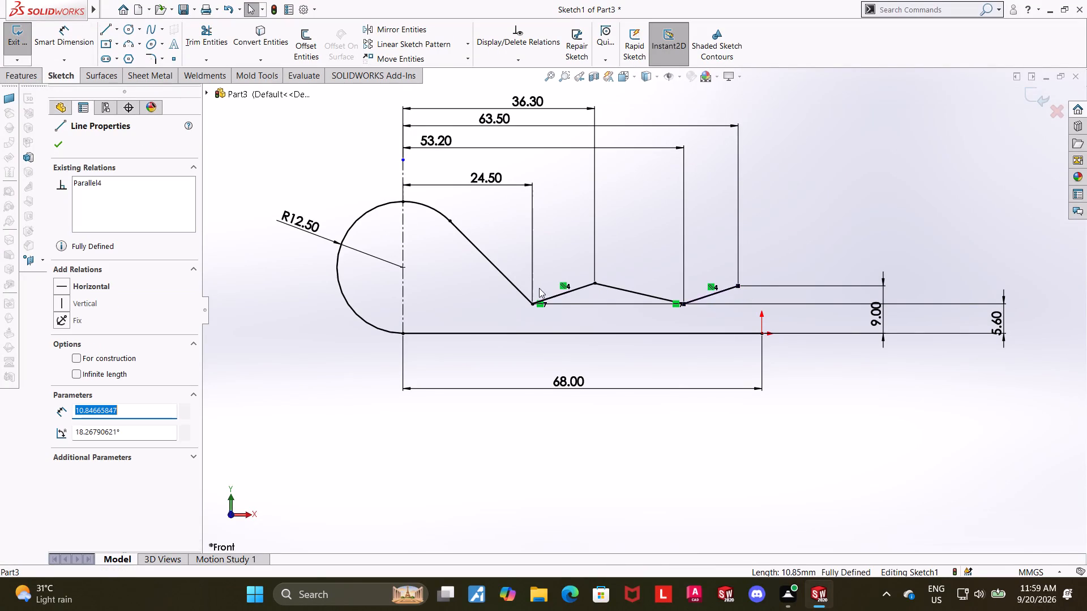
pyautogui.keyDown('ctrl'); pyautogui.click(563, 291); pyautogui.keyUp('ctrl')
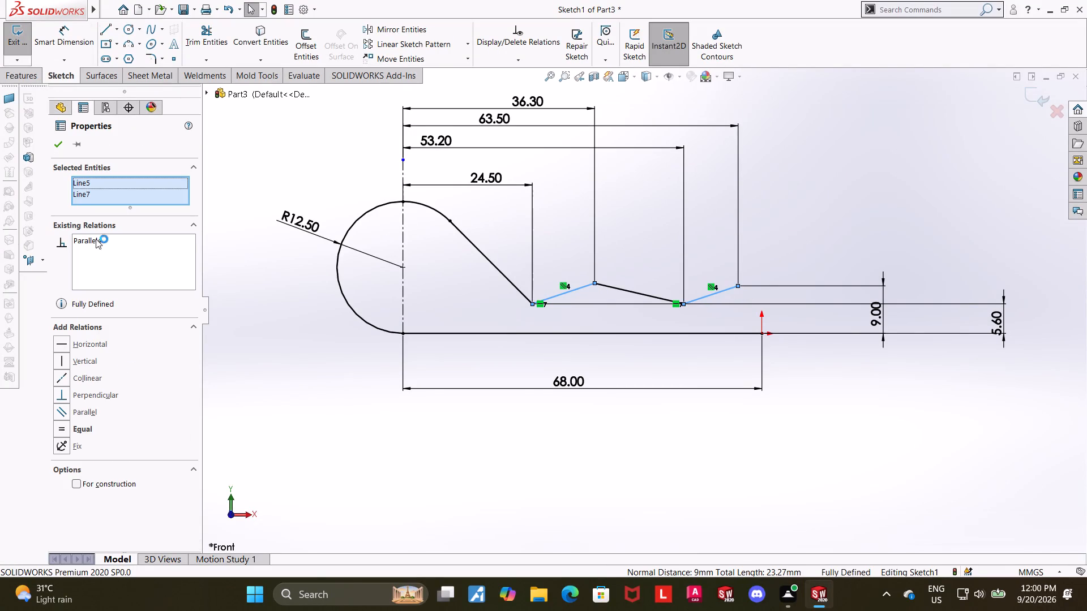
pyautogui.rightClick(96, 239)
pyautogui.click(126, 259)
pyautogui.press('Escape')
pyautogui.press('Escape')
pyautogui.press('Escape')
# Dimension the zigzag's upper vertex 10.5 mm above the horizontal base line.
pyautogui.click(74, 49)
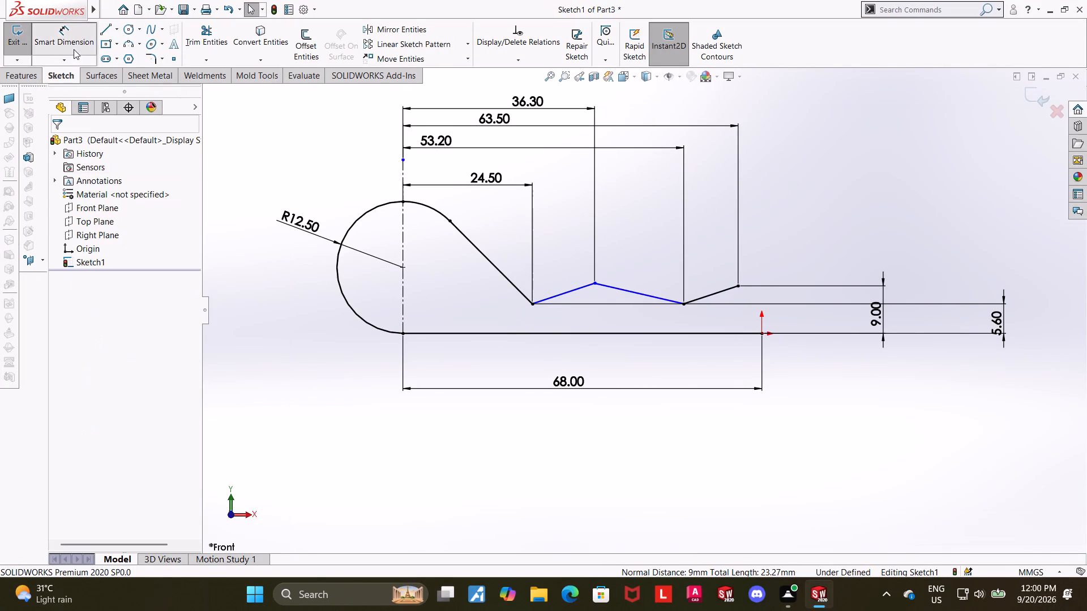
pyautogui.click(597, 283)
pyautogui.click(593, 329)
pyautogui.click(594, 334)
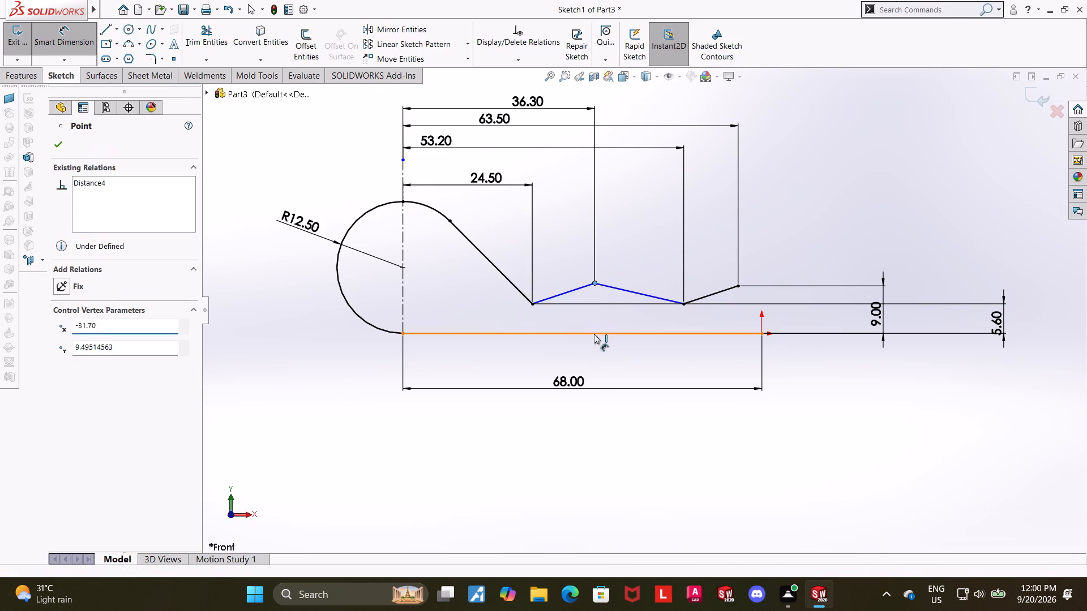
pyautogui.click(446, 294)
pyautogui.write('10.5')
pyautogui.press('Return')
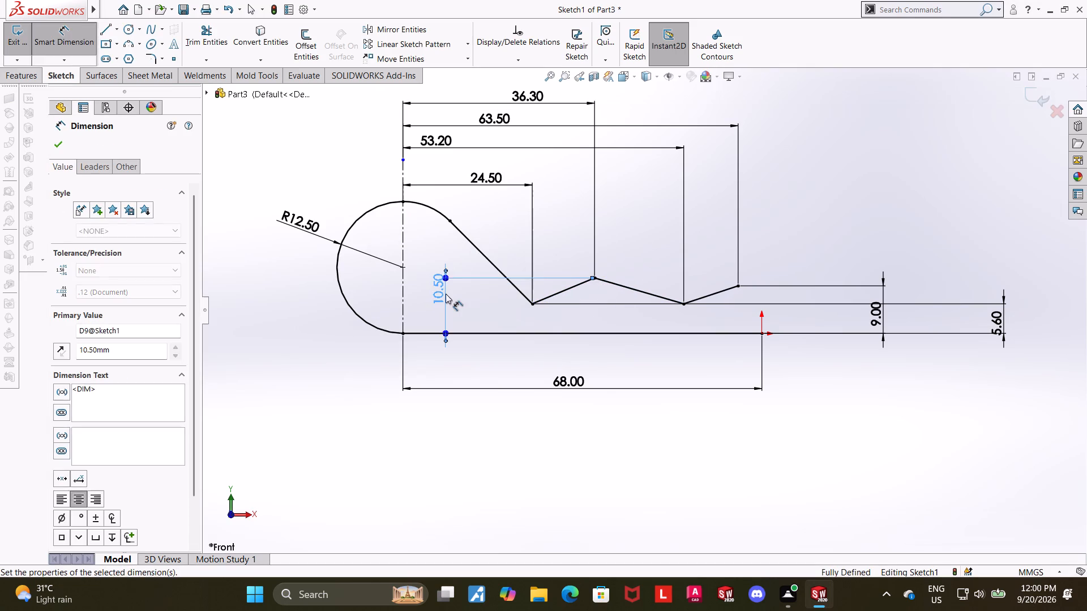
pyautogui.press('Escape')
pyautogui.press('Escape')
pyautogui.press('Escape')
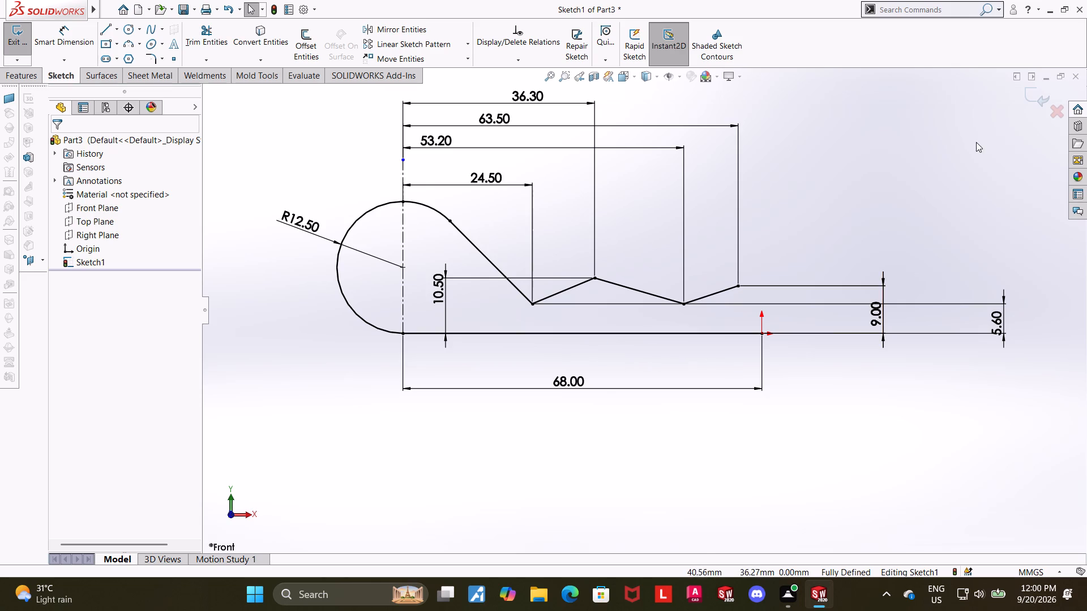
# Fillet the zigzag's upper vertex and both lower vertices with a 5 mm radius sketch fillet.
pyautogui.moveTo(974, 143); pyautogui.dragTo(961, 160, button='middle')
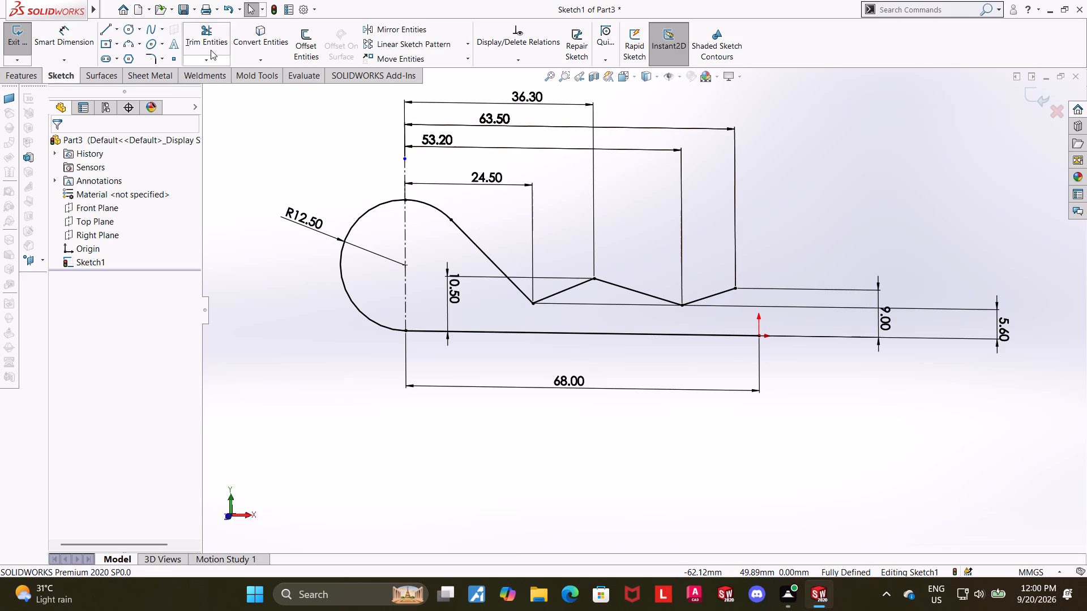
pyautogui.click(151, 58)
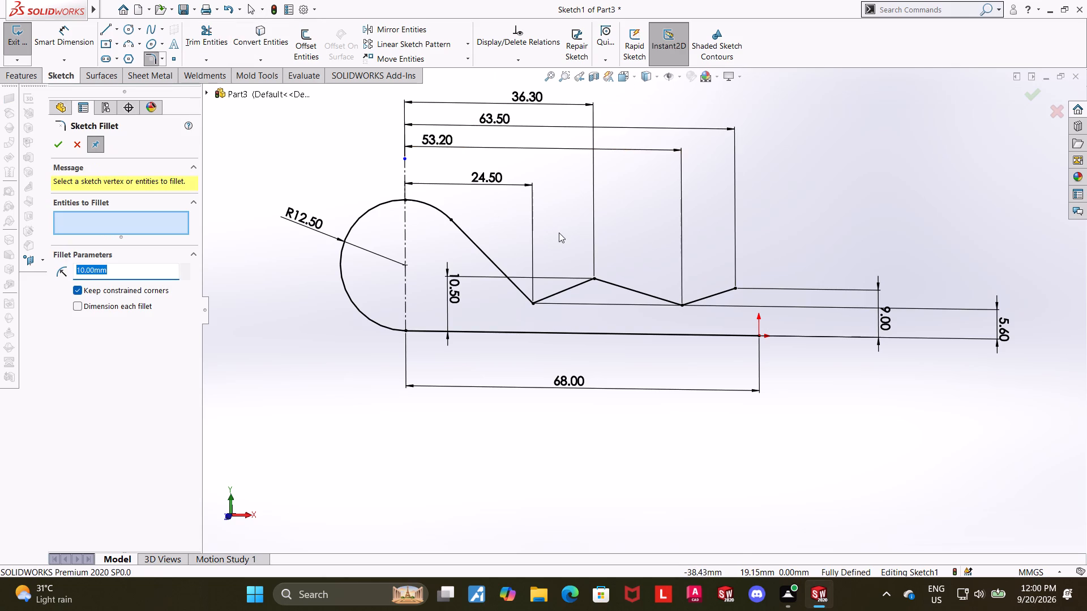
pyautogui.click(522, 291)
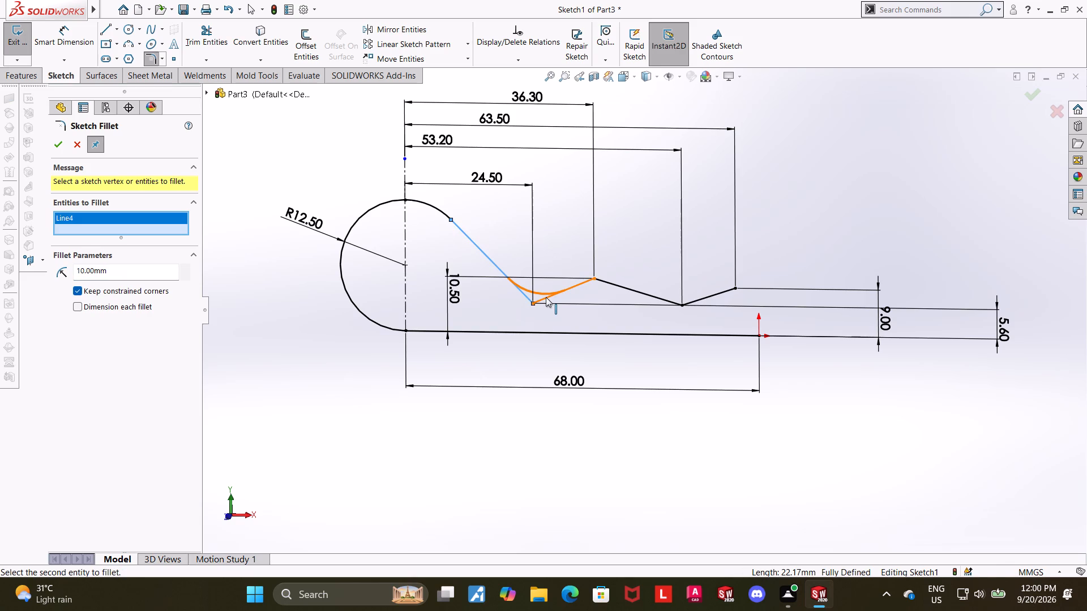
pyautogui.click(546, 297)
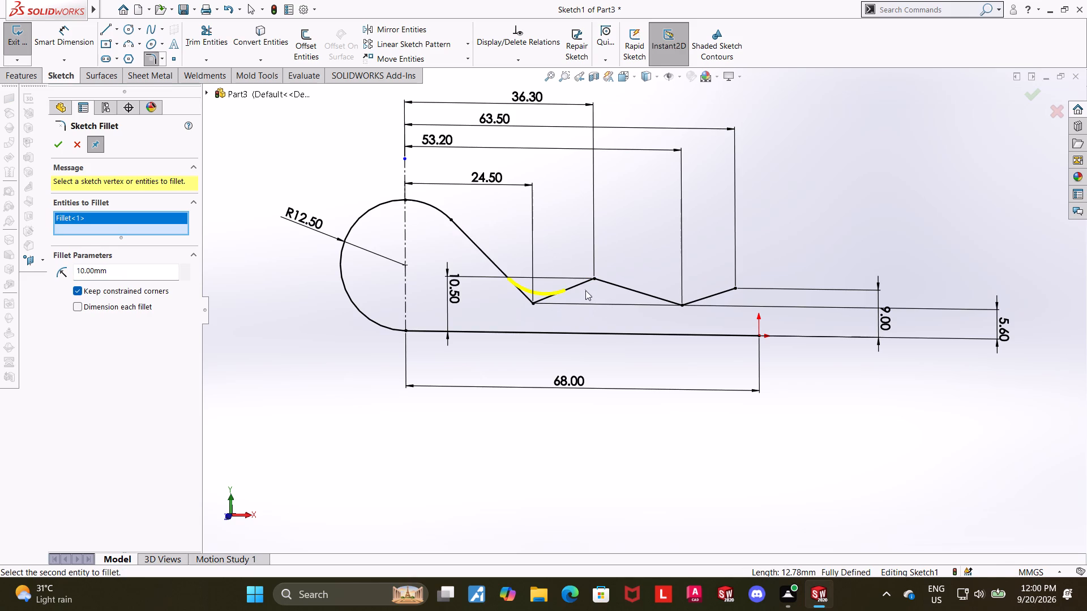
pyautogui.click(583, 286)
pyautogui.click(614, 287)
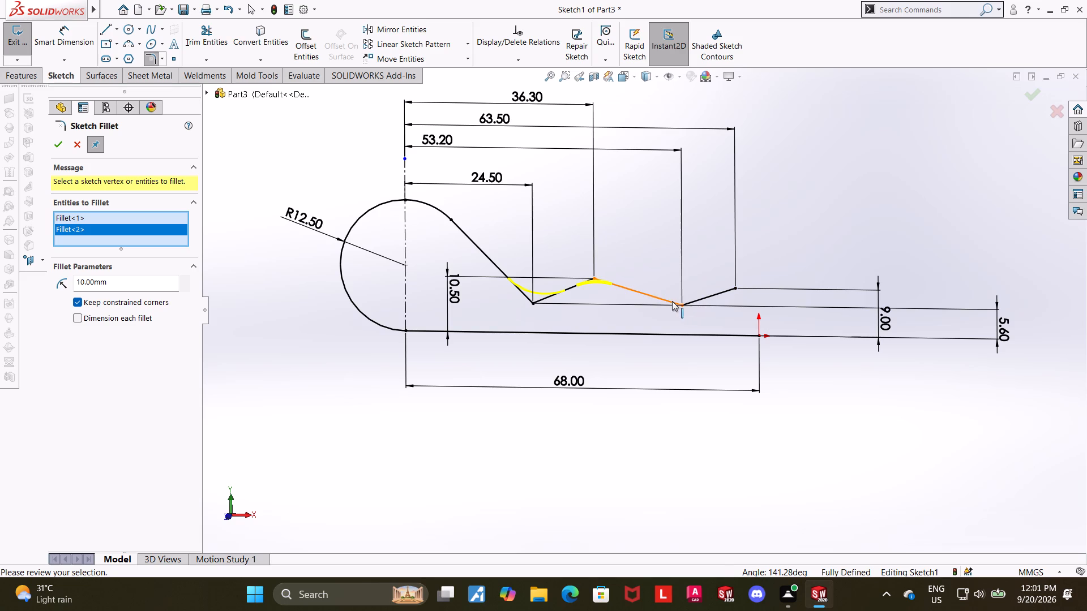
pyautogui.click(666, 300)
pyautogui.click(692, 302)
pyautogui.moveTo(138, 298); pyautogui.dragTo(38, 294)
pyautogui.press('5')
pyautogui.press('Return')
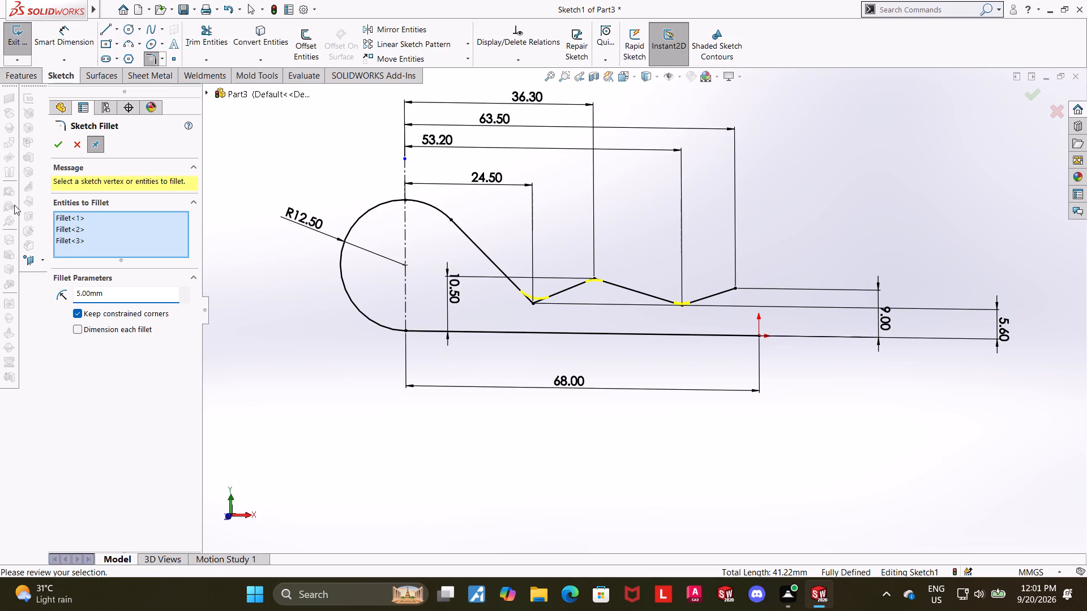
pyautogui.click(65, 141)
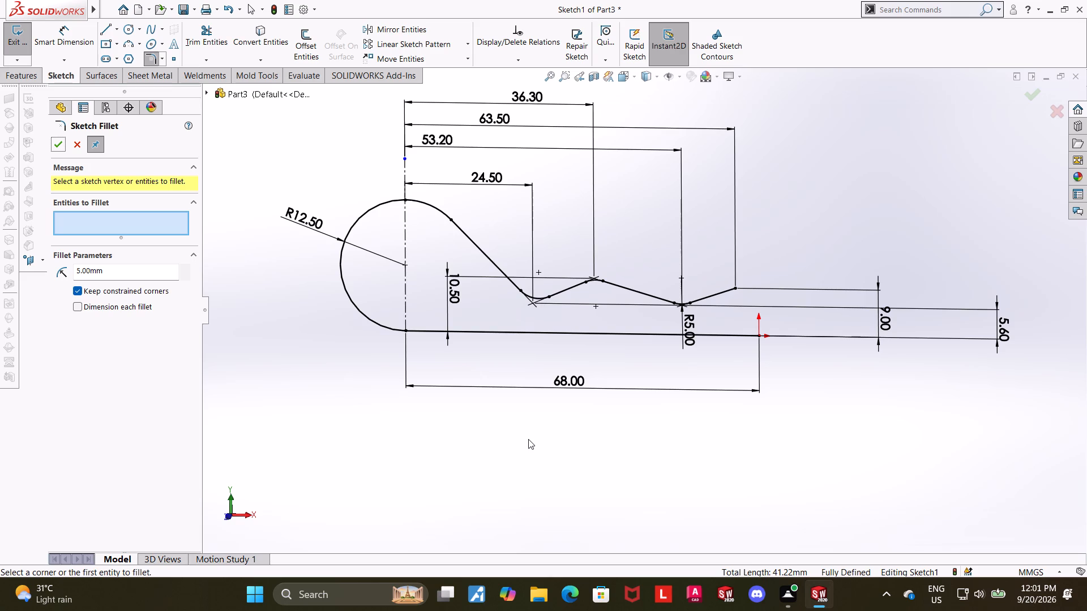
pyautogui.click(60, 143)
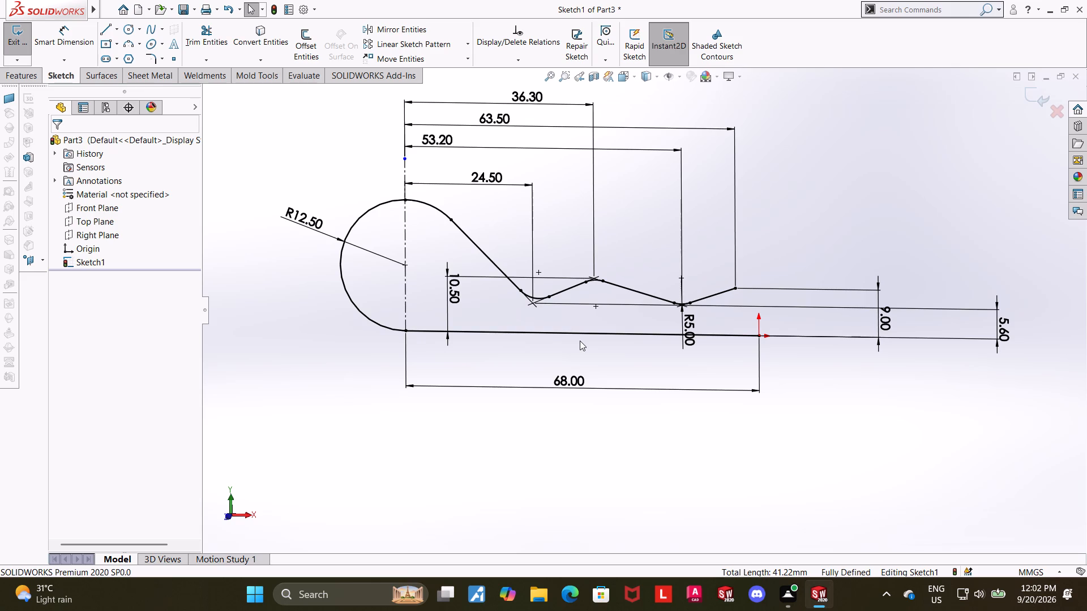
# Delete the 10.50 mm height dimension of the zigzag's upper vertex.
pyautogui.scroll(1, 856, 248)
pyautogui.moveTo(856, 248); pyautogui.dragTo(823, 259, button='middle')
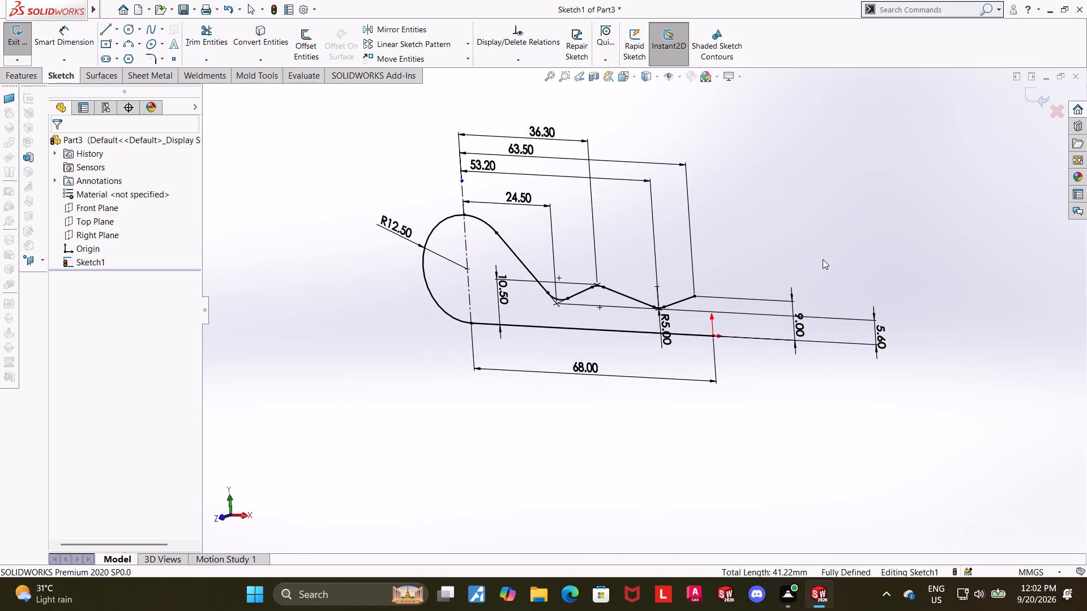
pyautogui.moveTo(823, 259); pyautogui.dragTo(909, 245, button='middle')
pyautogui.scroll(1, 872, 251)
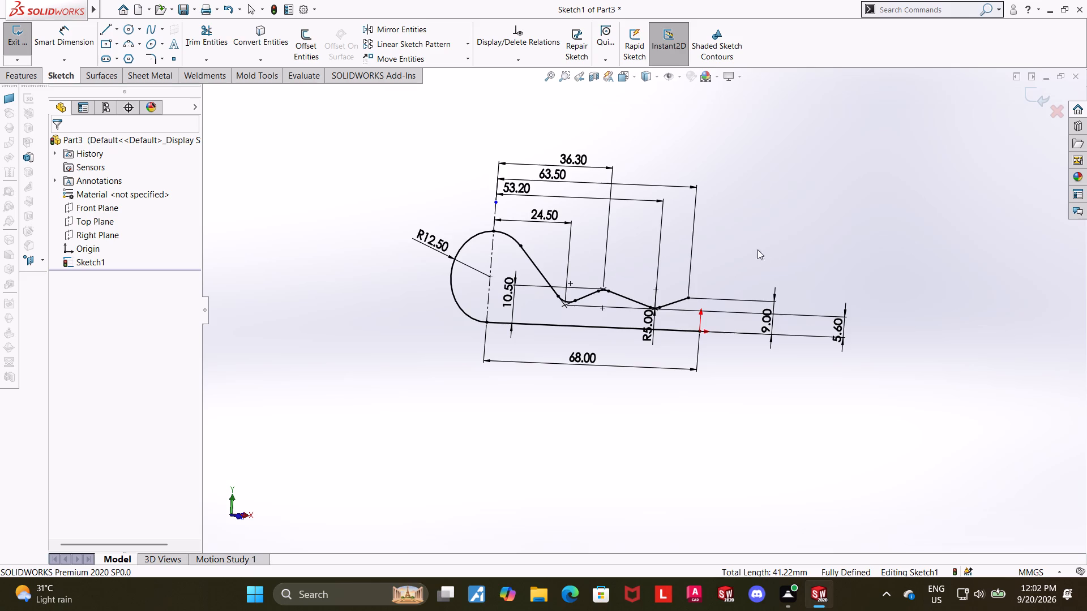
pyautogui.scroll(-3, 658, 278)
pyautogui.rightClick(398, 312)
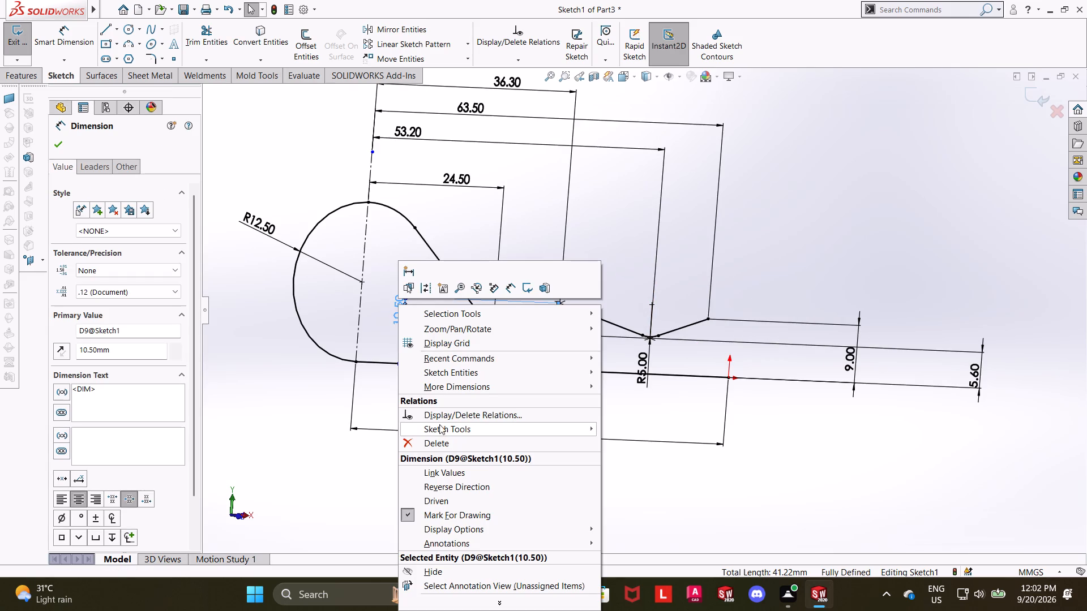
pyautogui.click(442, 435)
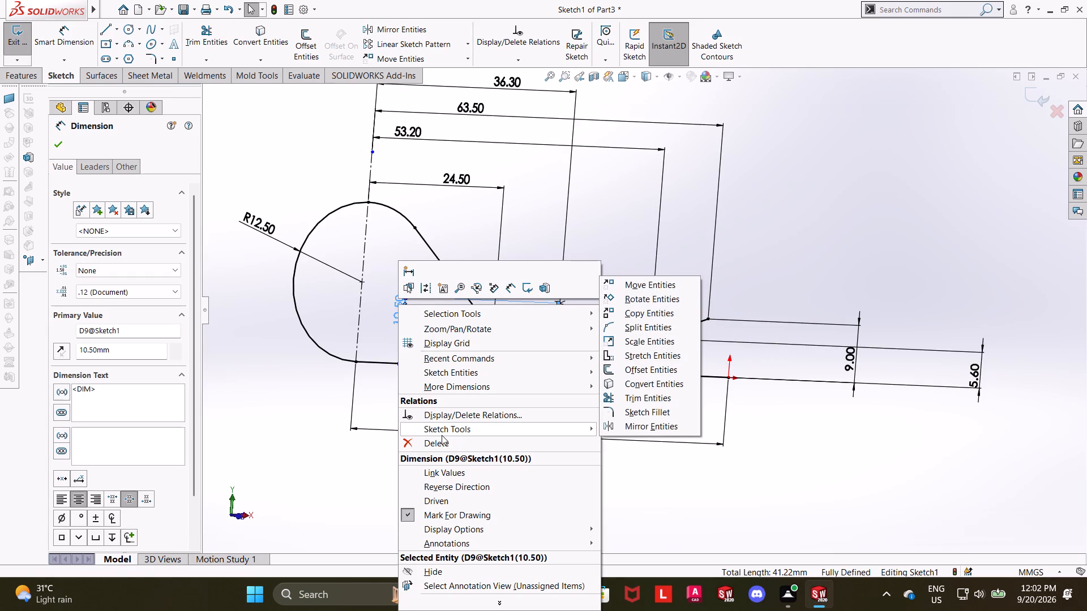
pyautogui.click(445, 442)
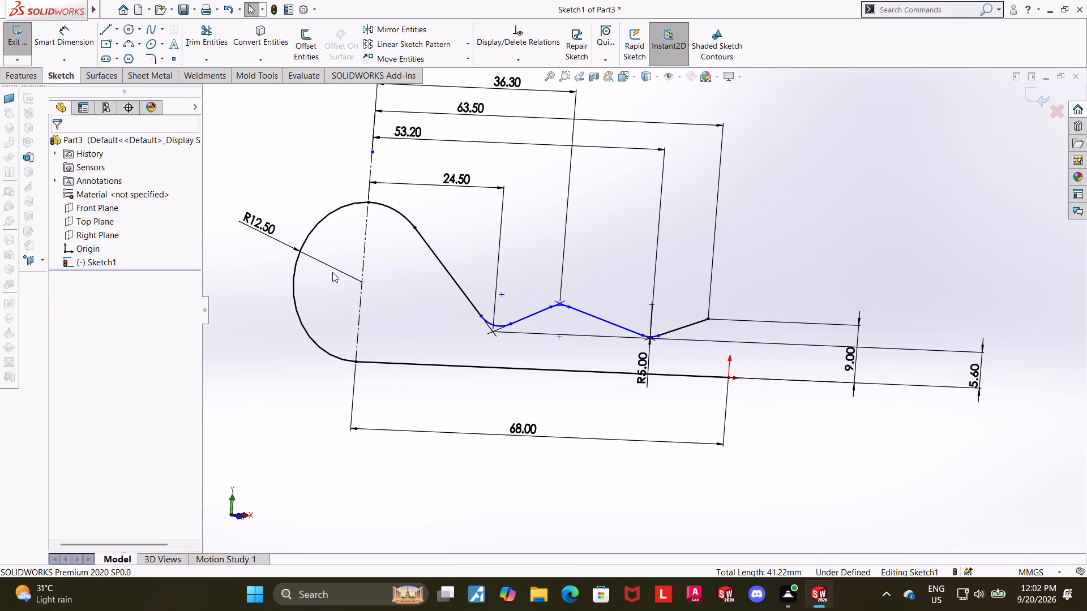
# Dimension the centre of the fillet beside the sloping neck line 10.5 mm above the base line.
pyautogui.click(62, 38)
pyautogui.click(503, 295)
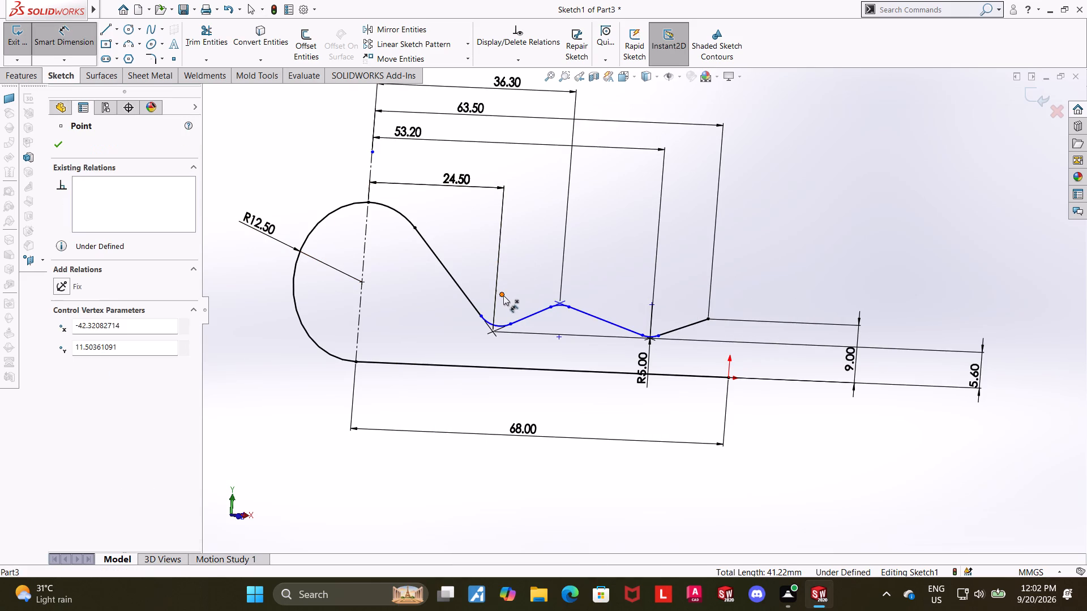
pyautogui.click(476, 367)
pyautogui.click(413, 332)
pyautogui.write('10.5')
pyautogui.press('Return')
pyautogui.press('Escape')
pyautogui.press('Escape')
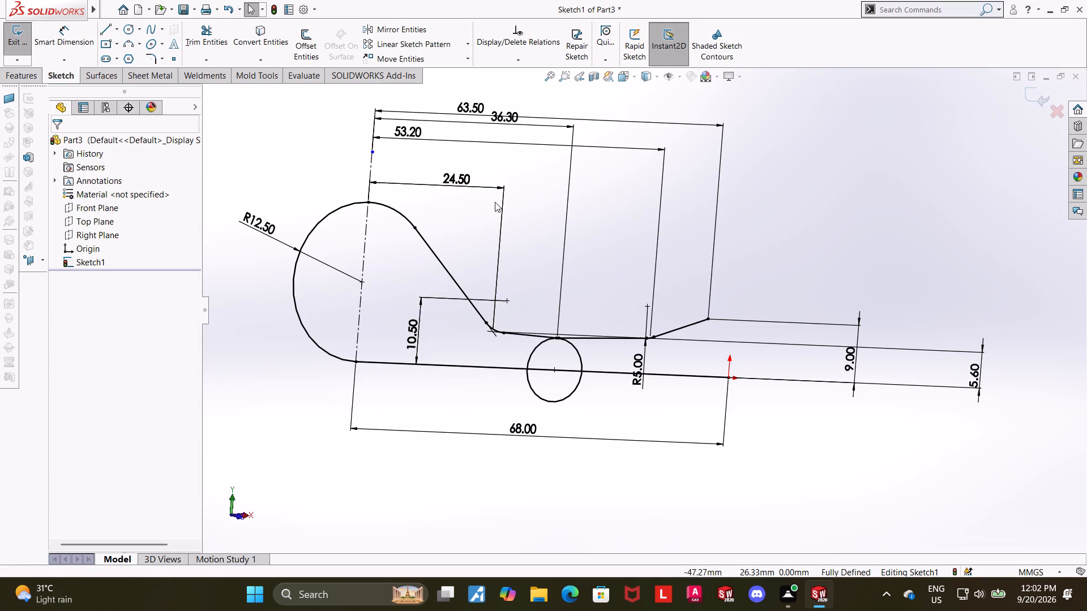
# Undo the last value change of the fillet centre's height dimension.
pyautogui.hotkey('ctrl', 'x')
pyautogui.hotkey('ctrl', 'z')
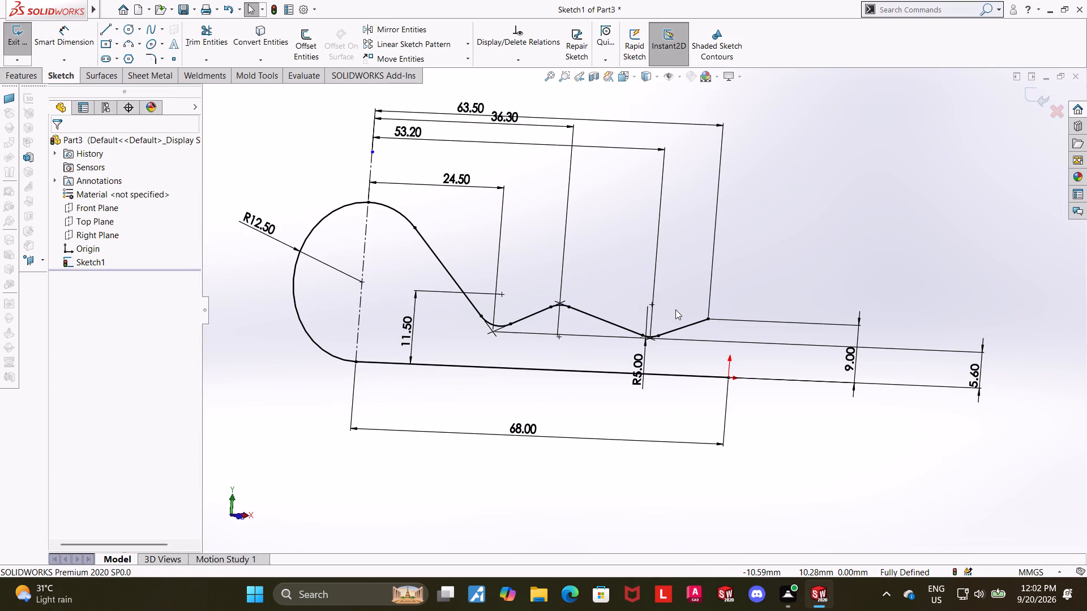
# In the Front view, delete the 5.60 mm height dimension of the zigzag's lower vertex nearest the neck line.
pyautogui.scroll(3, 618, 320)
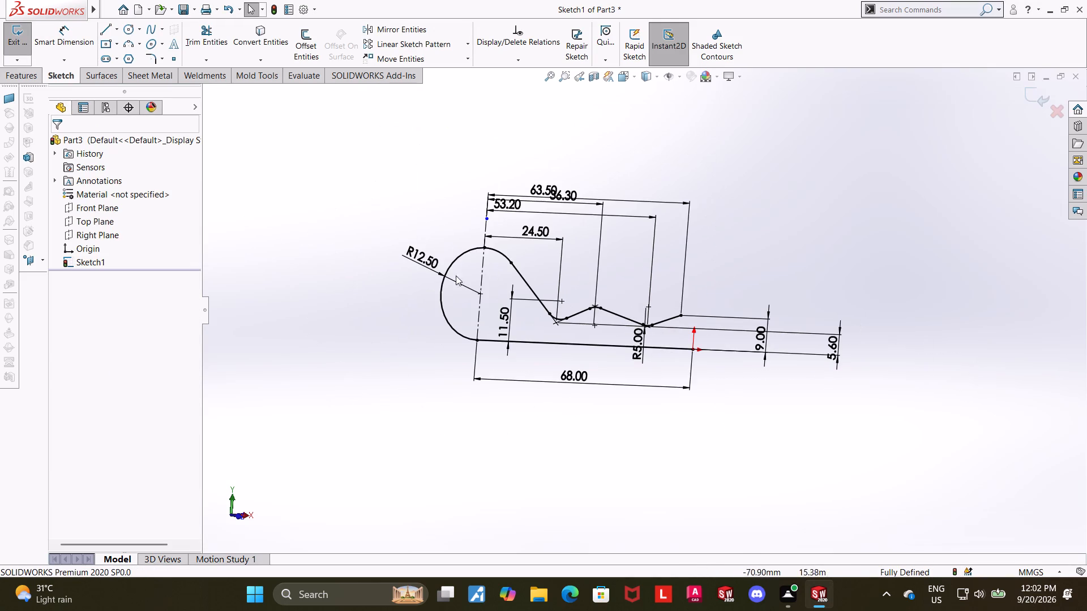
pyautogui.click(623, 75)
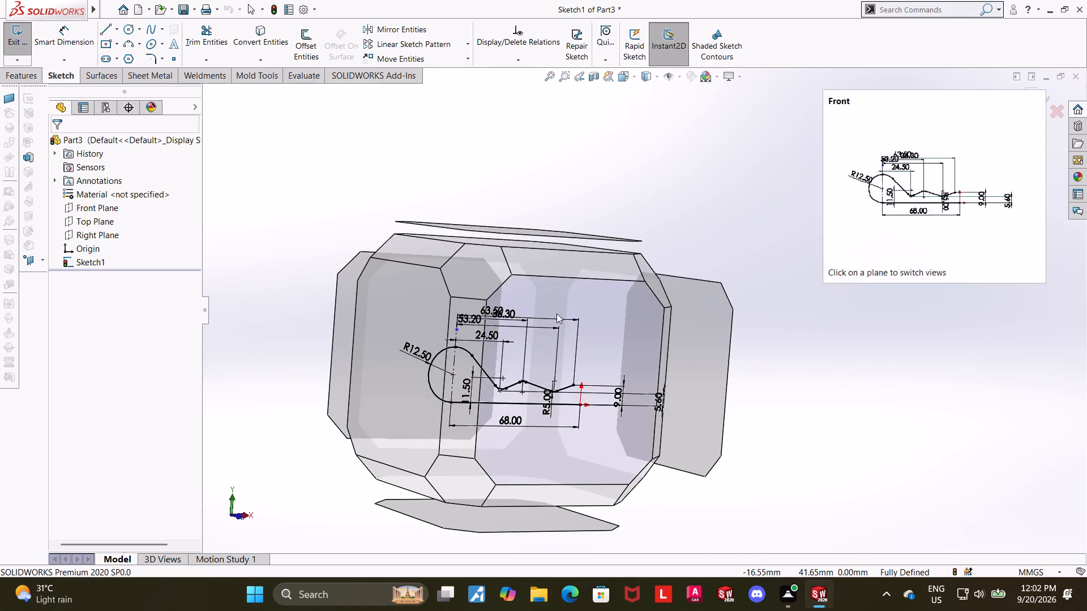
pyautogui.click(557, 313)
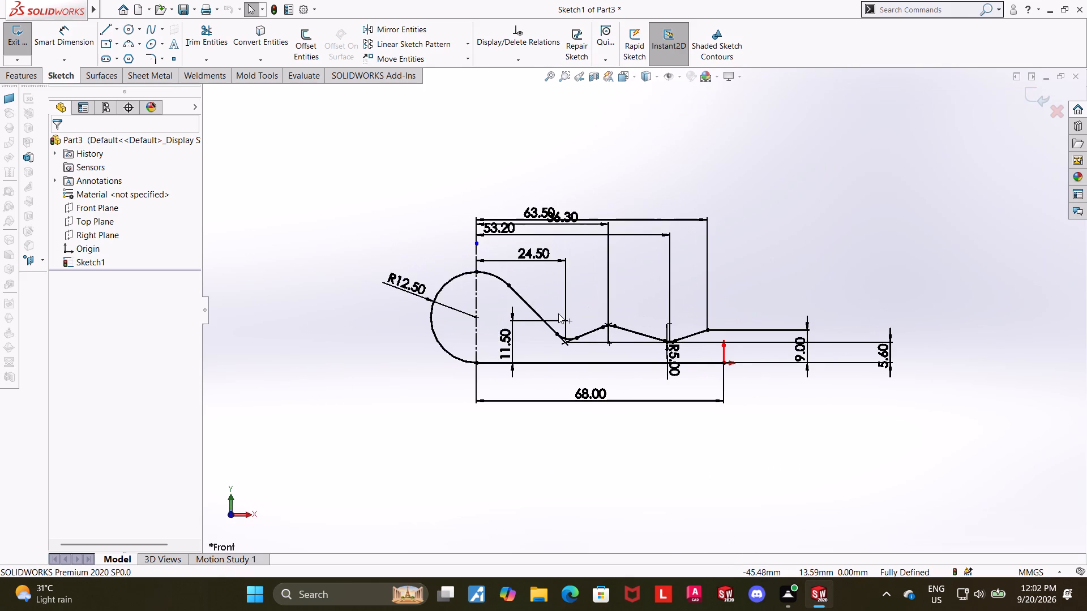
pyautogui.scroll(-5, 590, 340)
pyautogui.press('Escape')
pyautogui.press('Escape')
pyautogui.scroll(2, 640, 322)
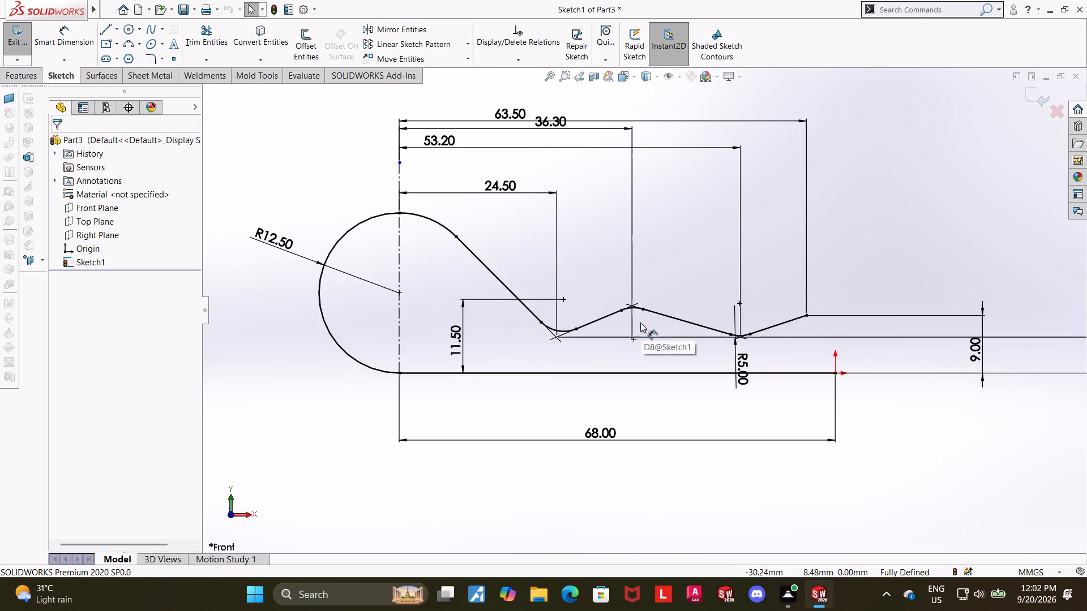
pyautogui.scroll(2, 676, 316)
pyautogui.press('Escape')
pyautogui.rightClick(965, 348)
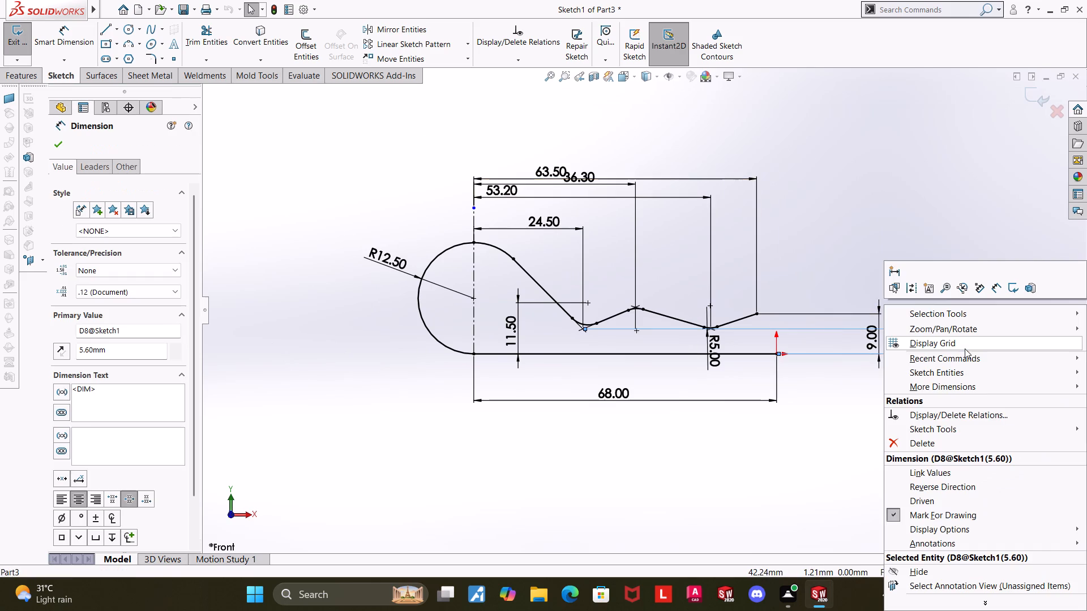
pyautogui.click(941, 440)
pyautogui.press('Escape')
pyautogui.press('Escape')
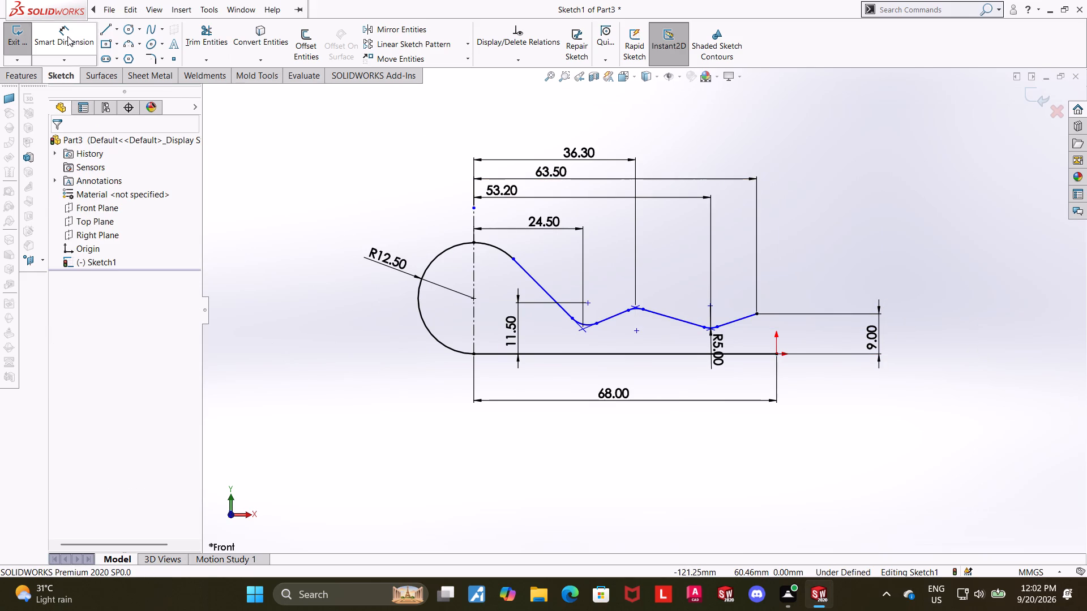
# Dimension the centre of the zigzag's upper-vertex fillet 5.6 mm above the base line.
pyautogui.click(67, 36)
pyautogui.scroll(-2, 643, 303)
pyautogui.click(635, 343)
pyautogui.click(632, 343)
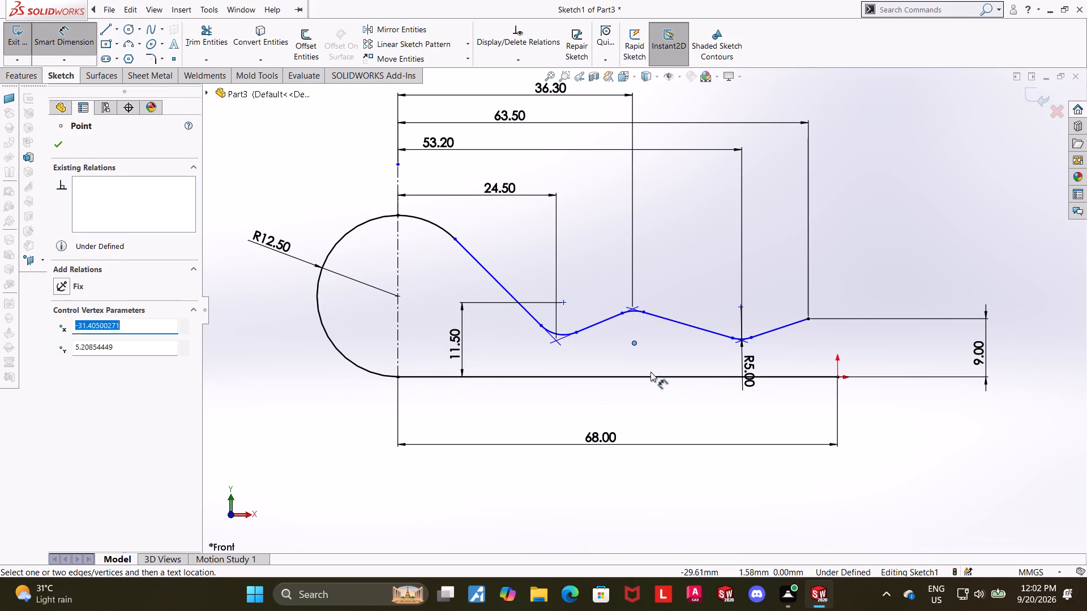
pyautogui.click(653, 377)
pyautogui.click(1012, 375)
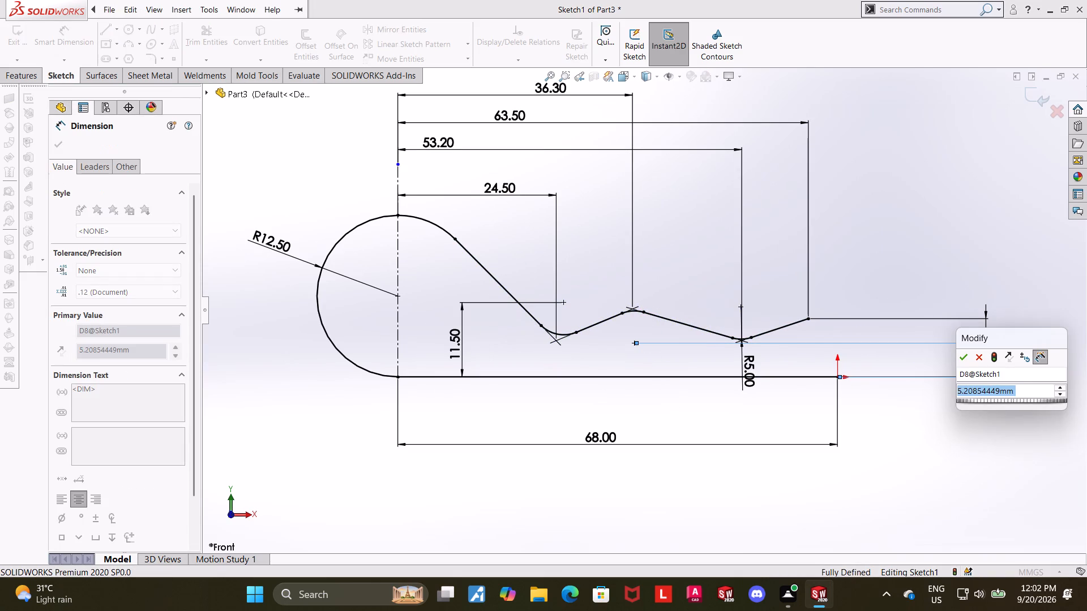
pyautogui.press('6')
pyautogui.press('BackSpace')
pyautogui.write('5.6')
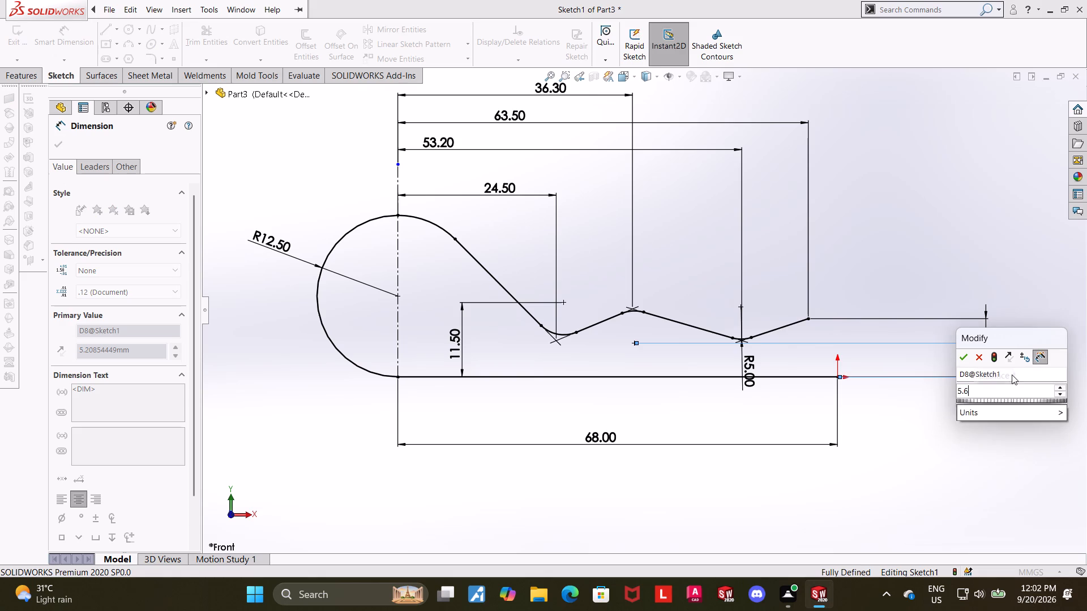
pyautogui.press('Return')
pyautogui.press('Escape')
pyautogui.press('Escape')
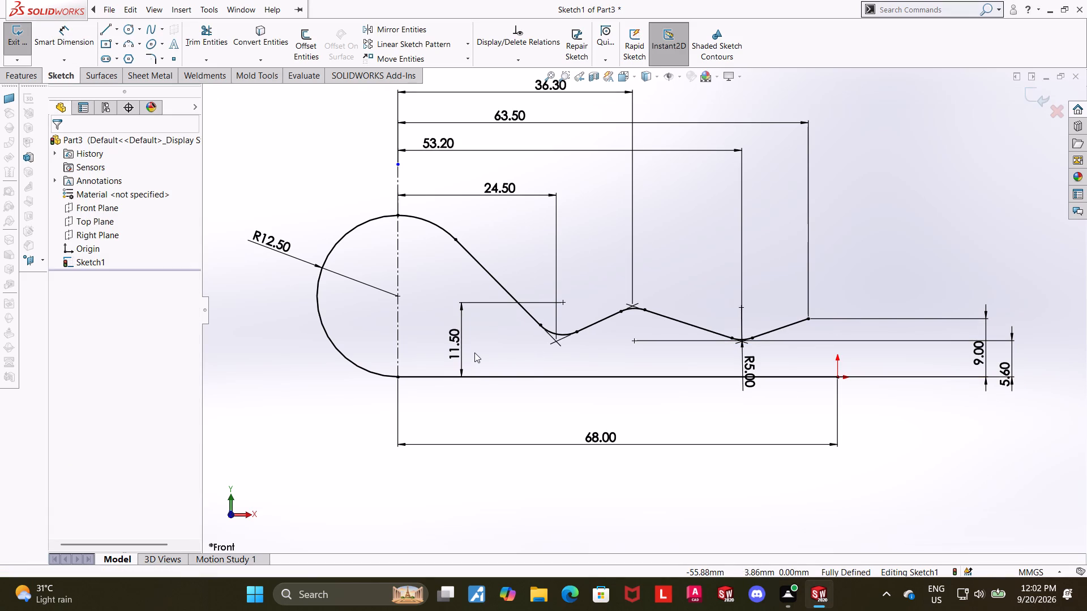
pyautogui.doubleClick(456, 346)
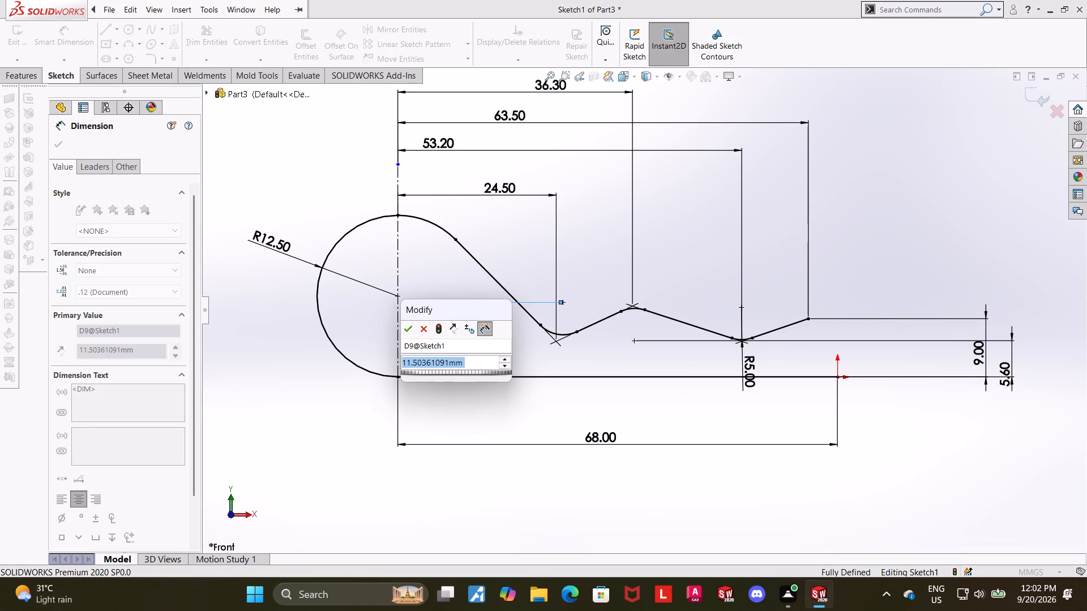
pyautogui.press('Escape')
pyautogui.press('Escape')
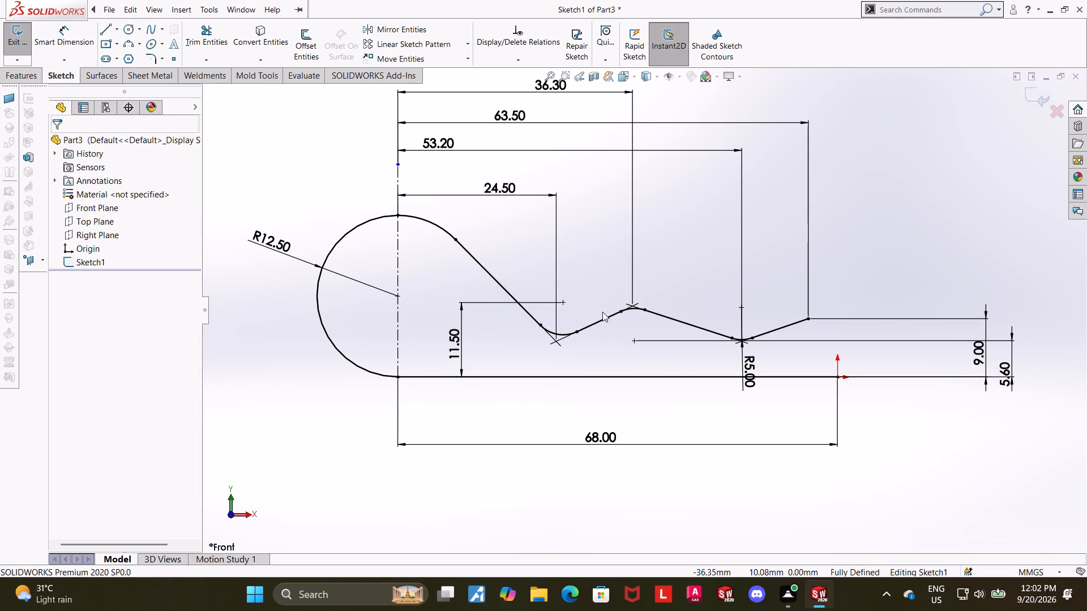
# Set the height dimension of the fillet centre beside the sloping neck line to 10.5 mm.
pyautogui.doubleClick(448, 341)
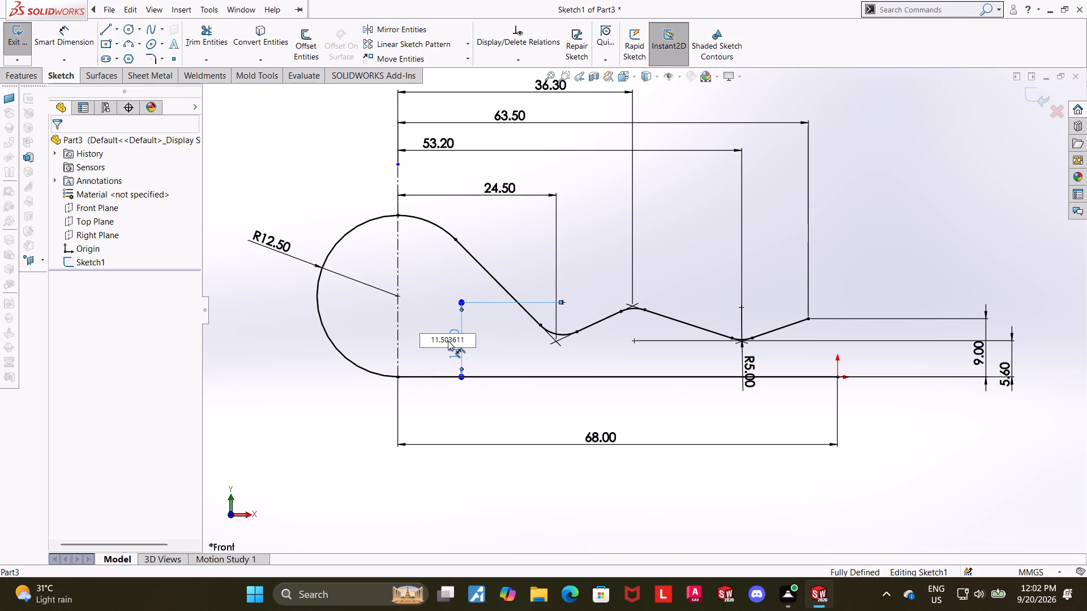
pyautogui.moveTo(470, 342); pyautogui.dragTo(416, 343)
pyautogui.write('10.5')
pyautogui.press('Return')
pyautogui.press('Escape')
pyautogui.press('Escape')
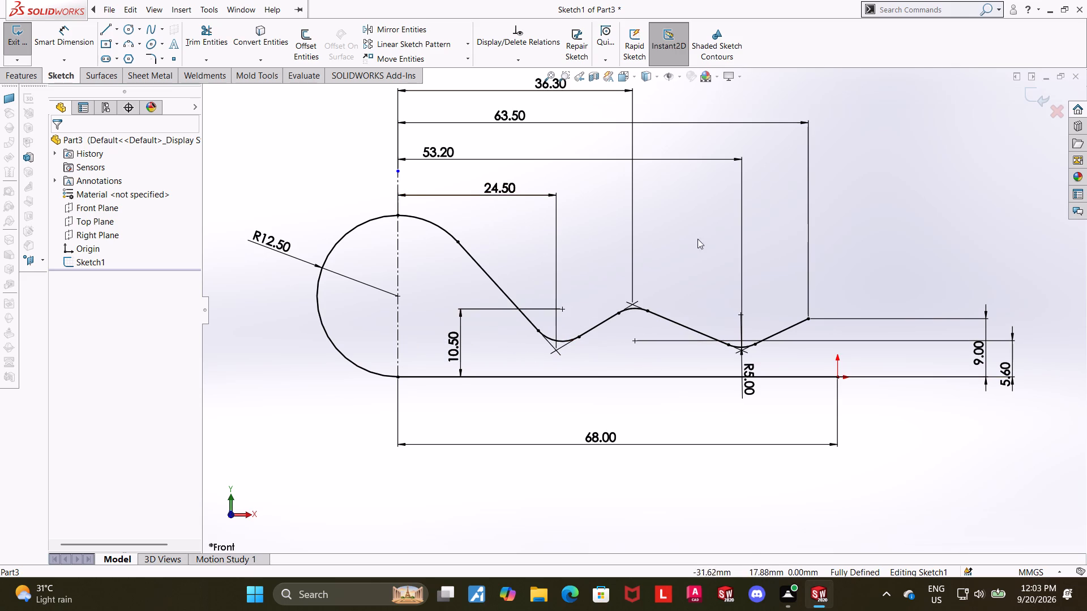
# Exit the fully dimensioned profile sketch.
pyautogui.scroll(1, 860, 247)
pyautogui.moveTo(857, 251); pyautogui.dragTo(814, 264, button='middle')
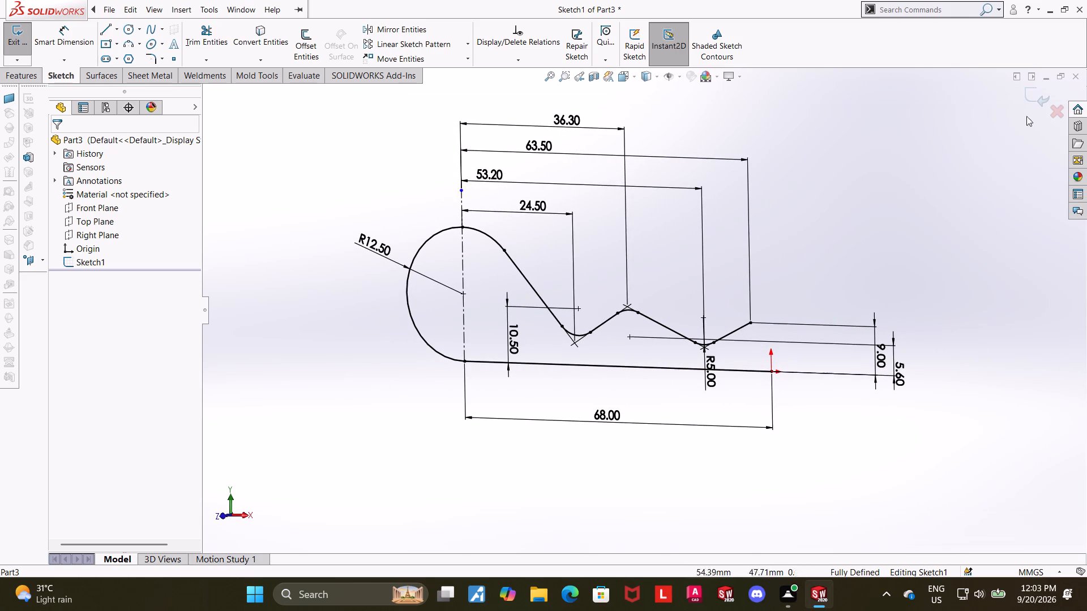
pyautogui.click(1030, 97)
# Create a Swept Boss/Base with a 4 mm diameter circular profile, using Sketch1 as the path.
pyautogui.moveTo(891, 205); pyautogui.dragTo(874, 231, button='middle')
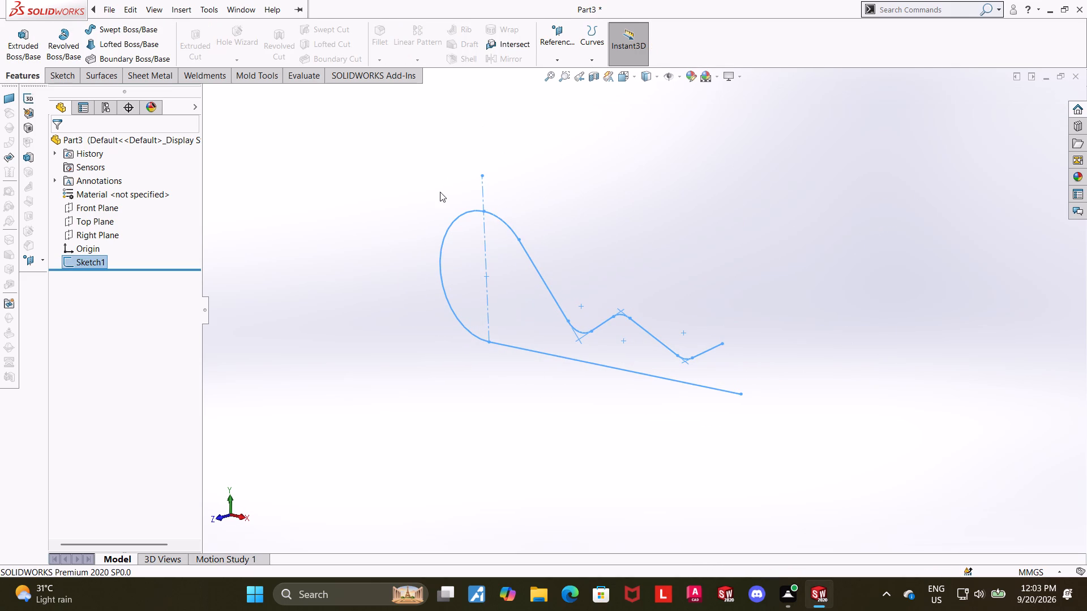
pyautogui.click(379, 210)
pyautogui.click(115, 28)
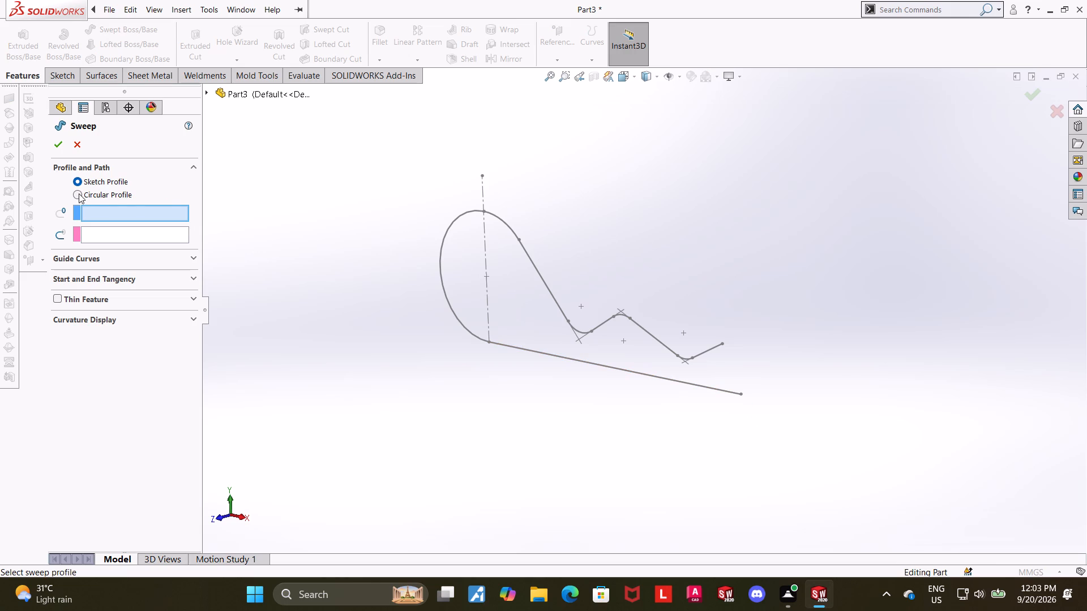
pyautogui.click(78, 197)
pyautogui.click(720, 391)
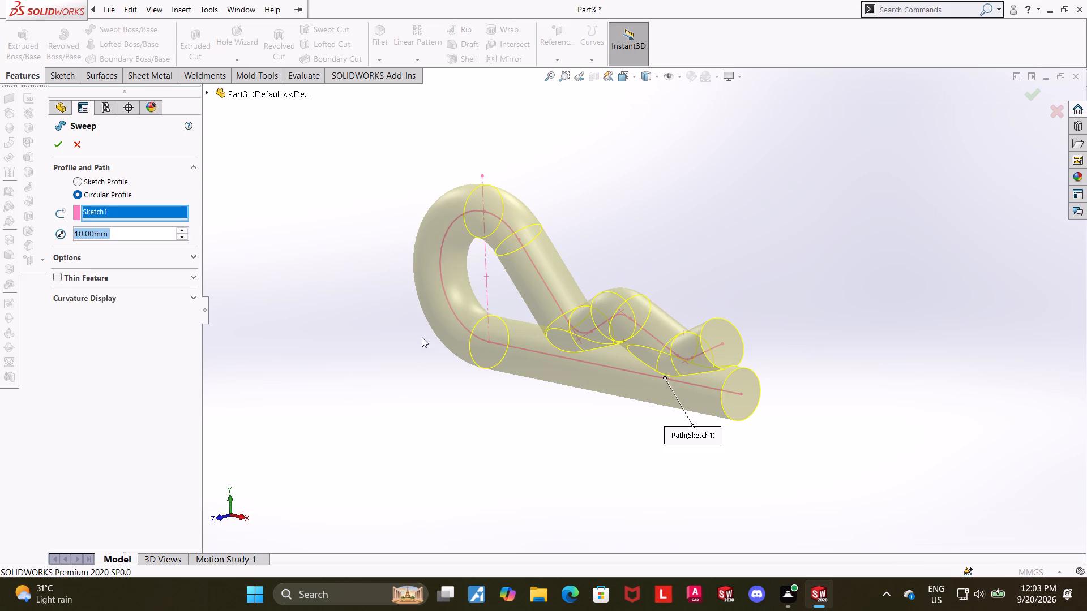
pyautogui.click(129, 237)
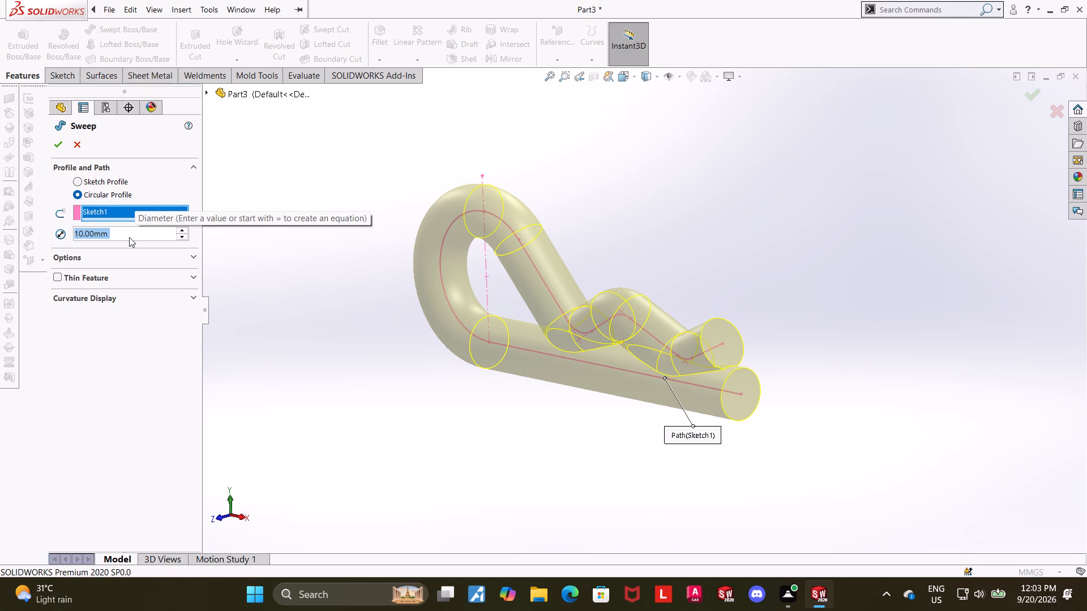
pyautogui.moveTo(129, 237); pyautogui.dragTo(3, 229)
pyautogui.press('4')
pyautogui.press('Return')
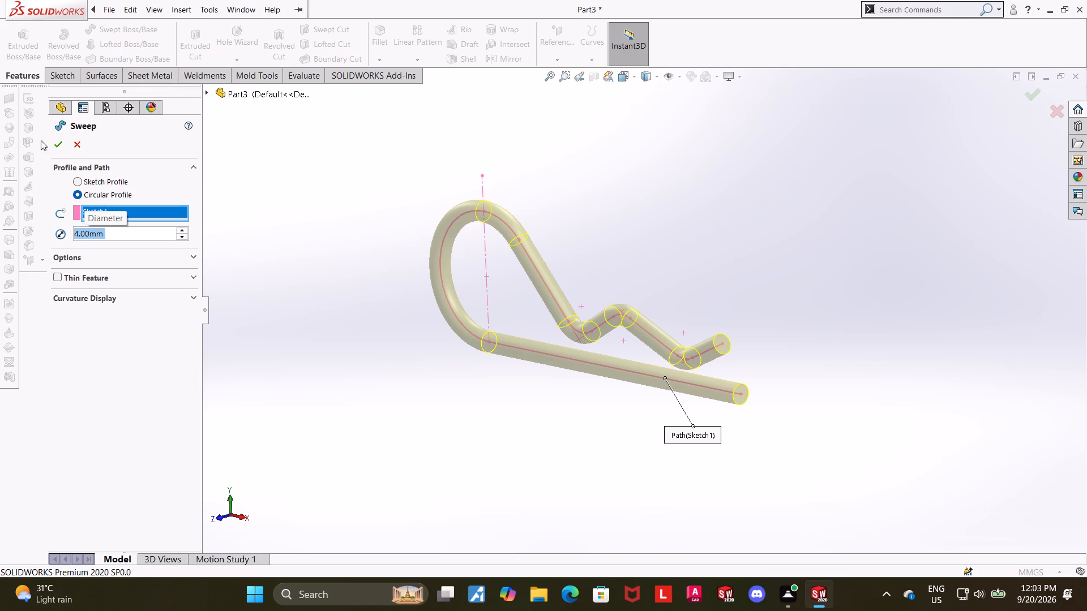
pyautogui.click(55, 147)
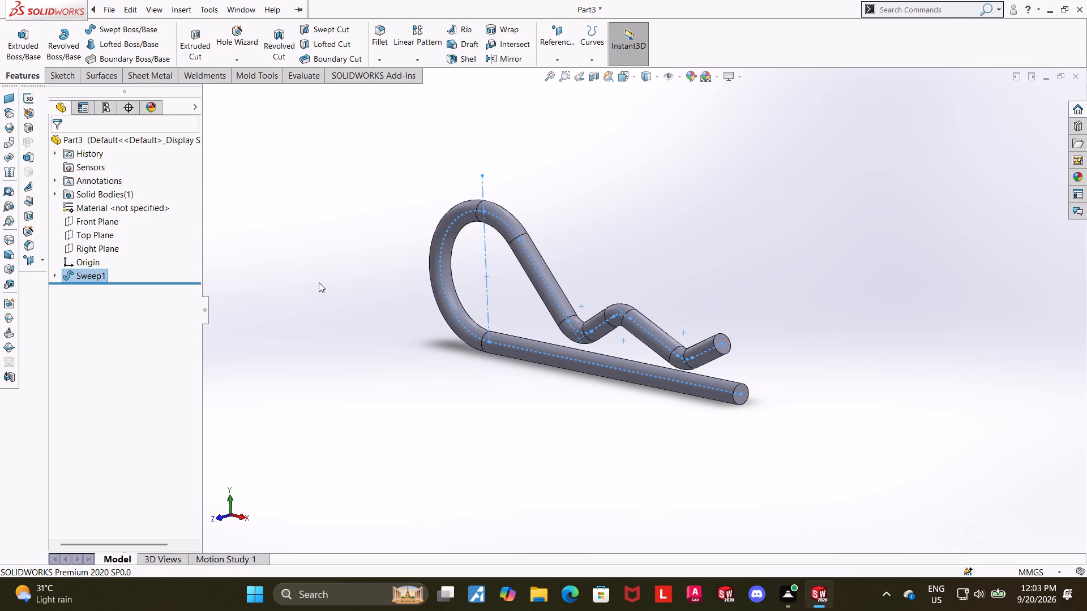
# Change the part's display style to Shaded without edges.
pyautogui.click(788, 236)
pyautogui.moveTo(673, 265); pyautogui.dragTo(704, 247, button='middle')
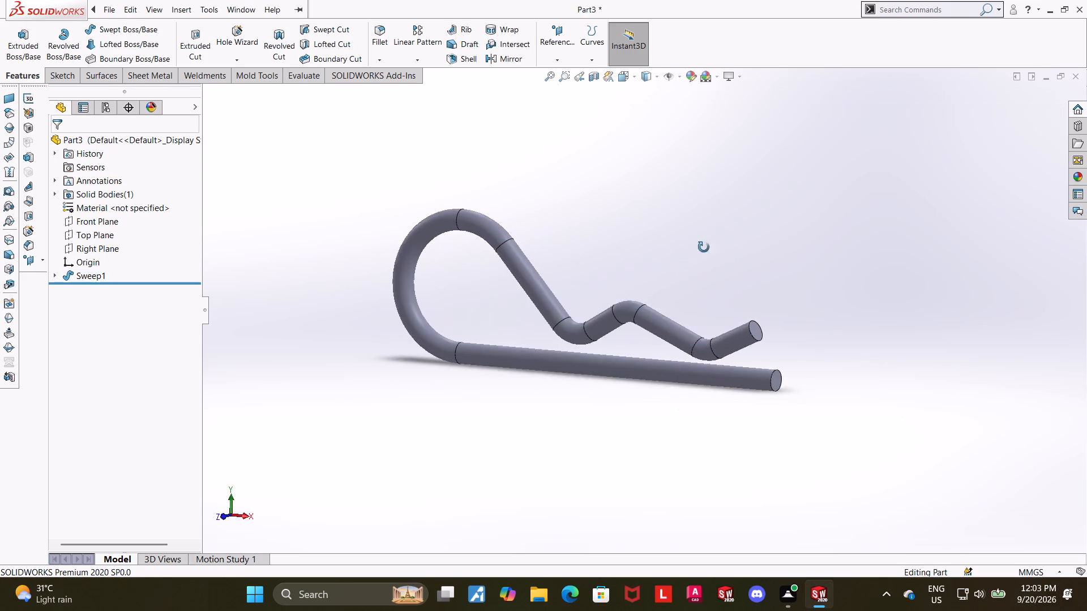
pyautogui.moveTo(704, 247); pyautogui.dragTo(722, 244, button='middle')
pyautogui.click(655, 76)
pyautogui.click(648, 104)
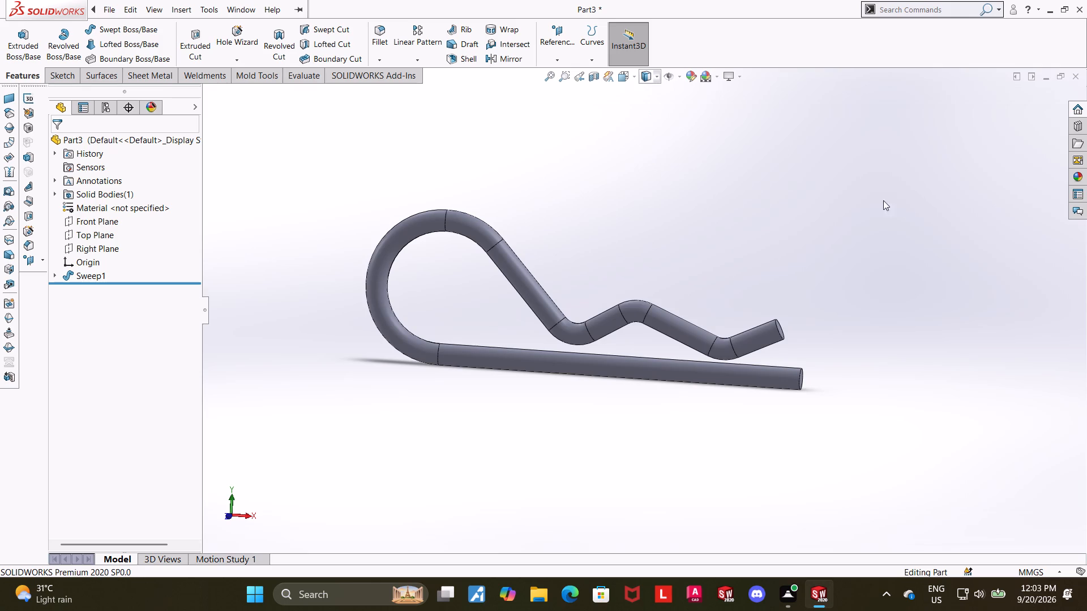
pyautogui.click(905, 207)
# Assign the material Chromium Copper, UNS C18200 from Copper Alloys to the part.
pyautogui.scroll(1, 895, 210)
pyautogui.moveTo(894, 210); pyautogui.dragTo(874, 225, button='middle')
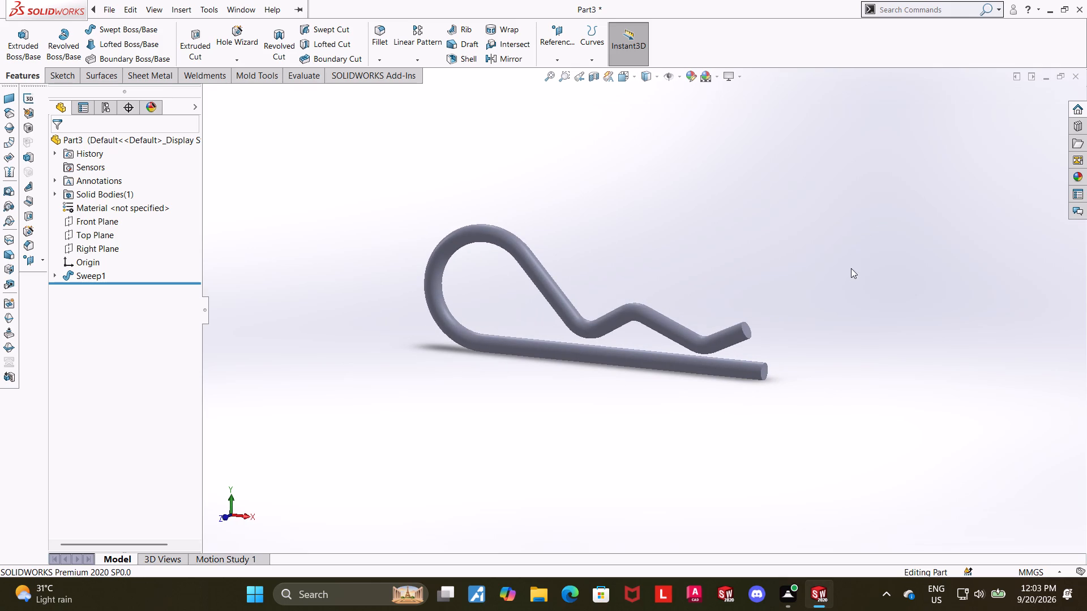
pyautogui.moveTo(868, 262); pyautogui.dragTo(846, 276, button='middle')
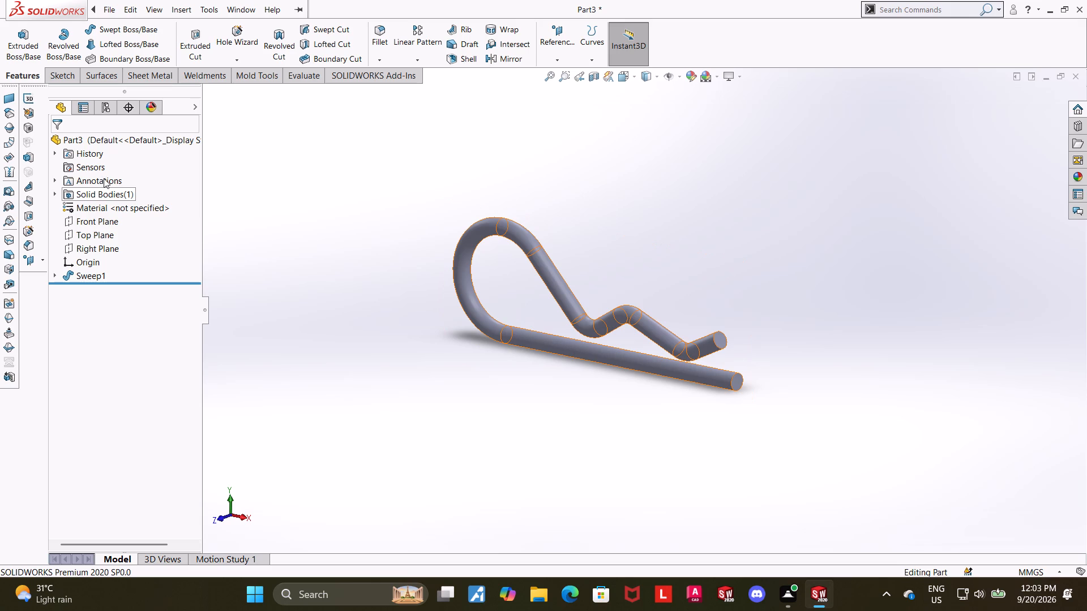
pyautogui.click(111, 206)
pyautogui.rightClick(100, 208)
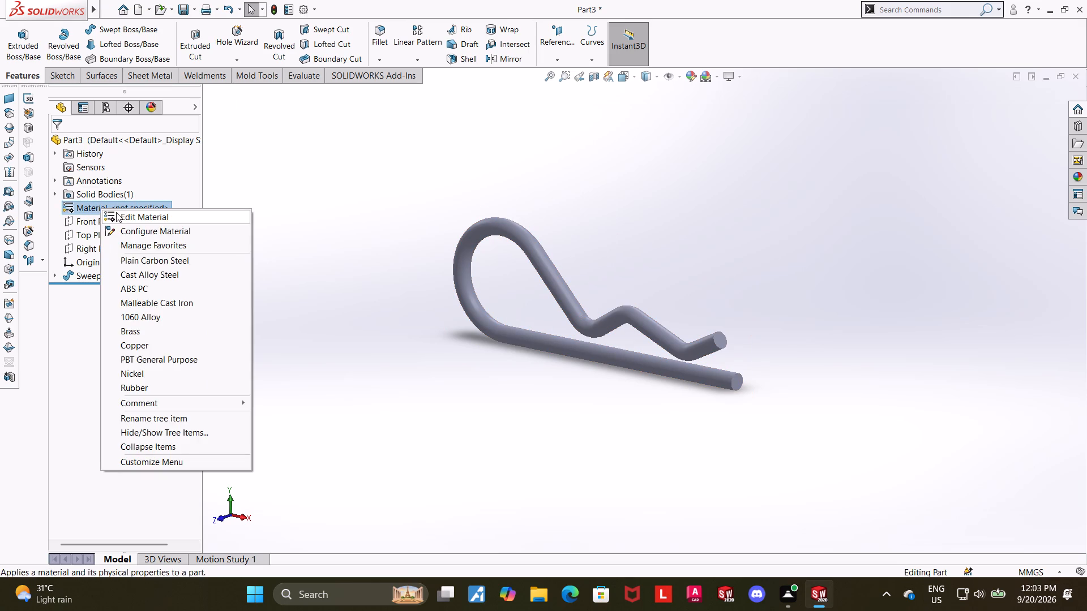
pyautogui.click(116, 212)
pyautogui.scroll(-8, 412, 273)
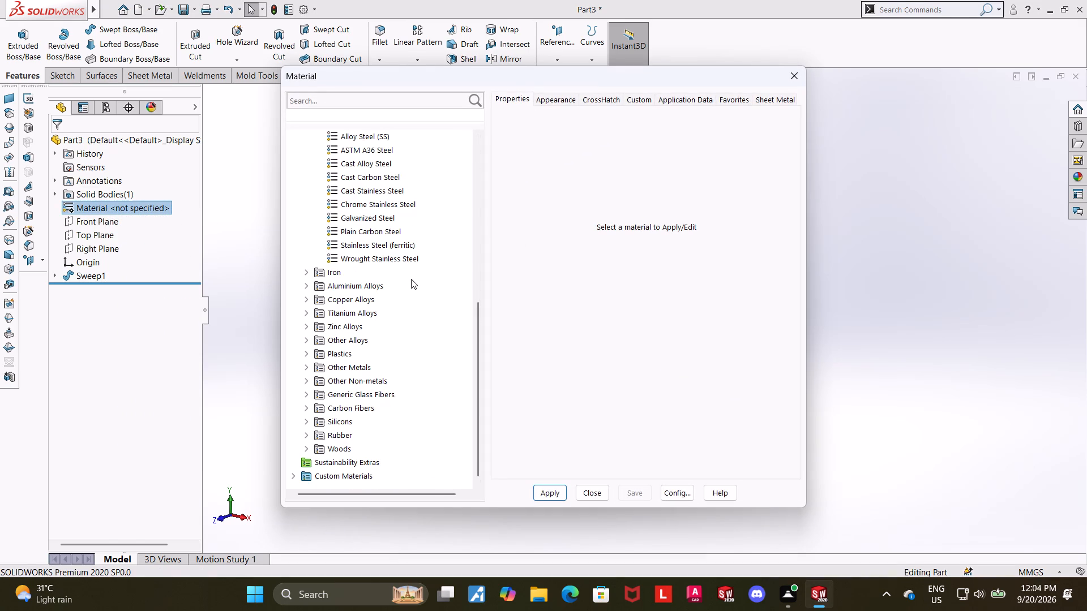
pyautogui.scroll(-8, 411, 279)
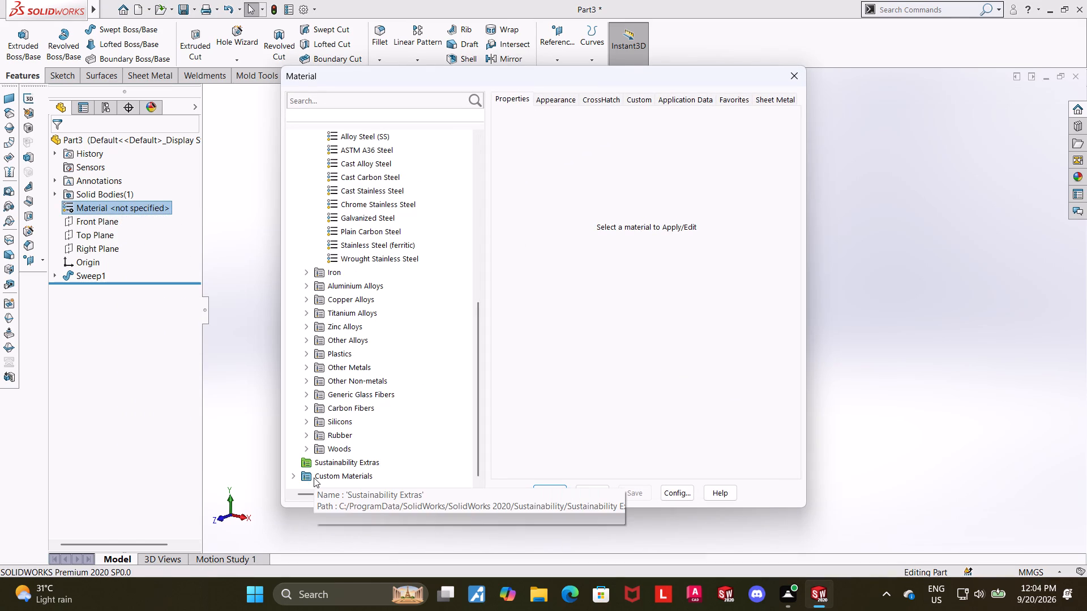
pyautogui.click(309, 296)
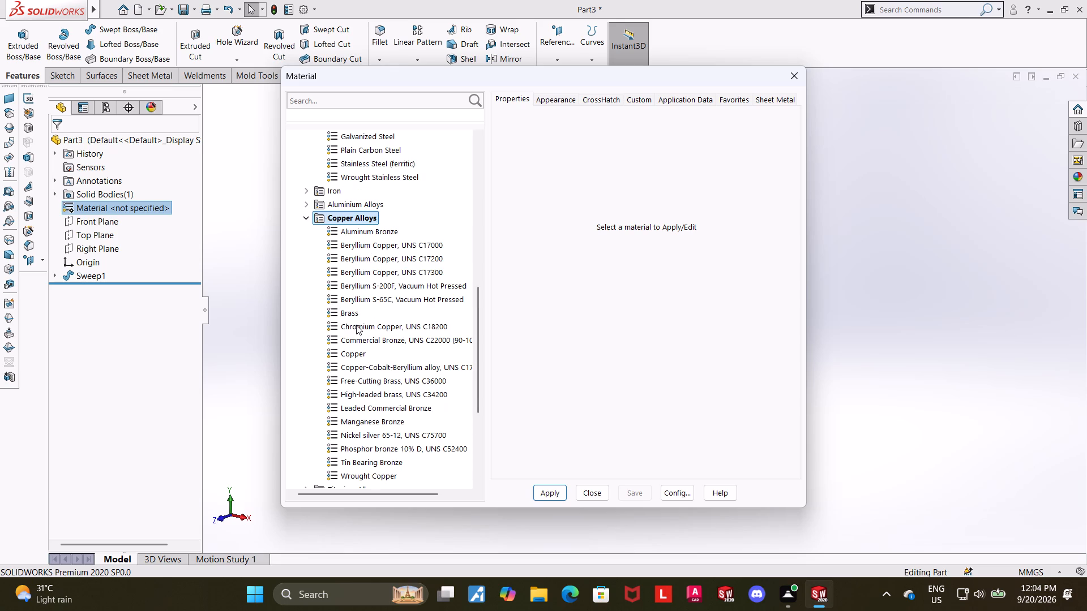
pyautogui.click(358, 328)
pyautogui.click(547, 490)
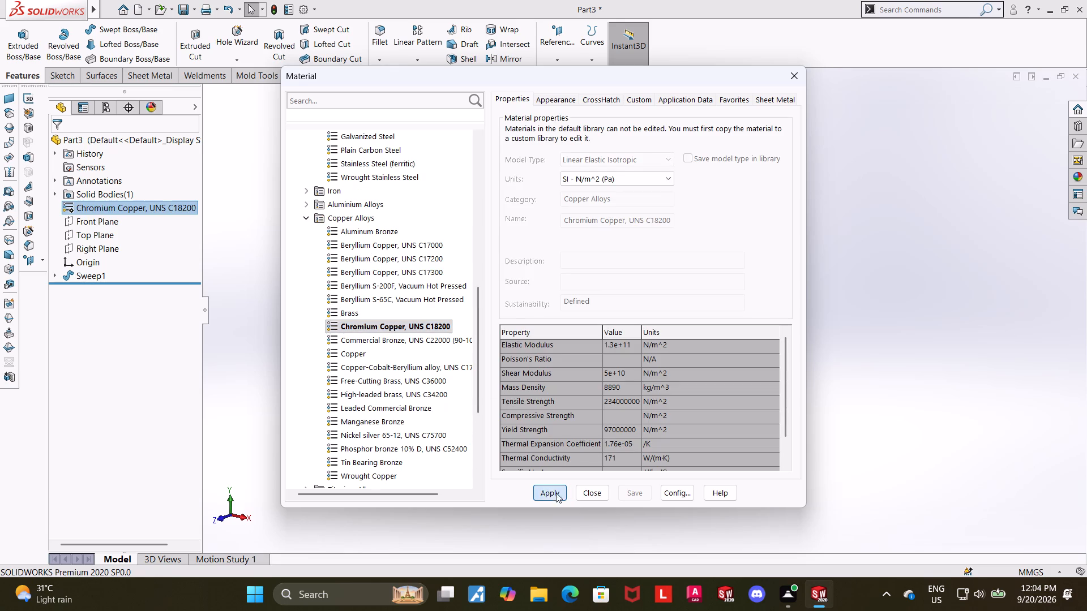
pyautogui.click(588, 494)
pyautogui.click(734, 260)
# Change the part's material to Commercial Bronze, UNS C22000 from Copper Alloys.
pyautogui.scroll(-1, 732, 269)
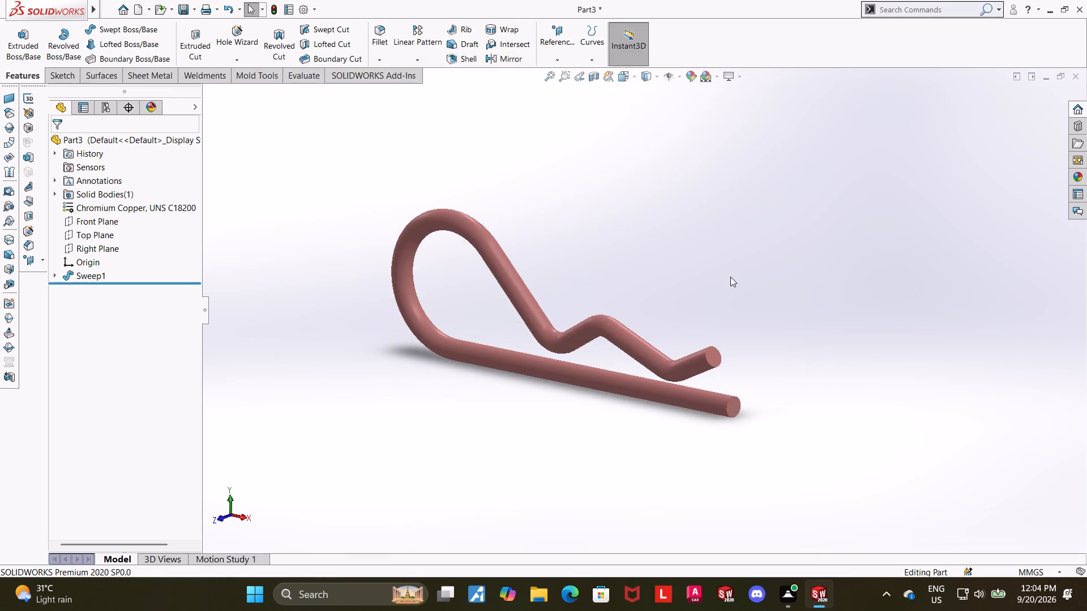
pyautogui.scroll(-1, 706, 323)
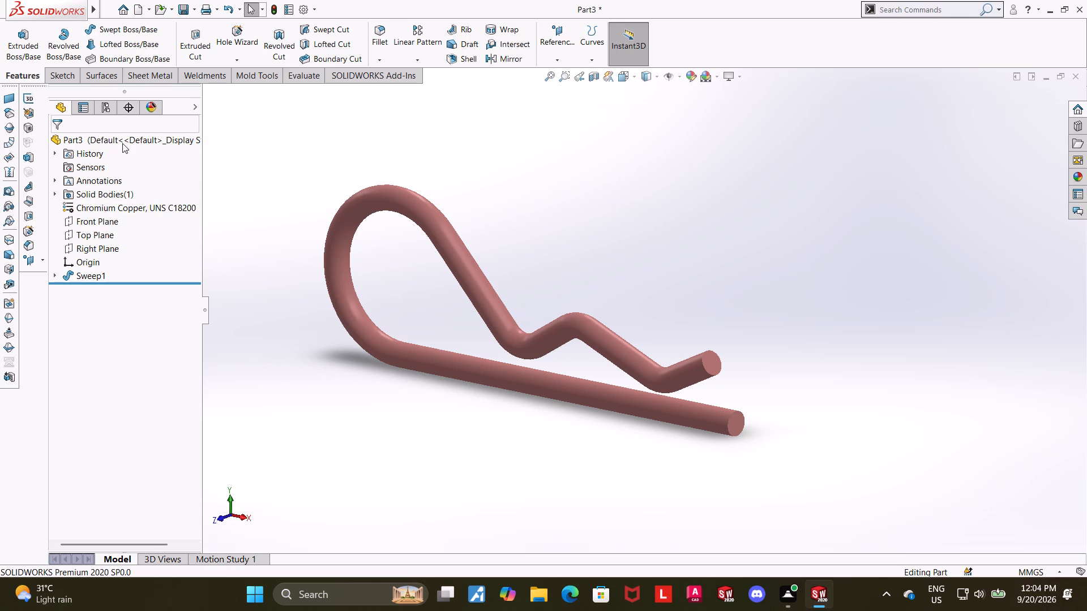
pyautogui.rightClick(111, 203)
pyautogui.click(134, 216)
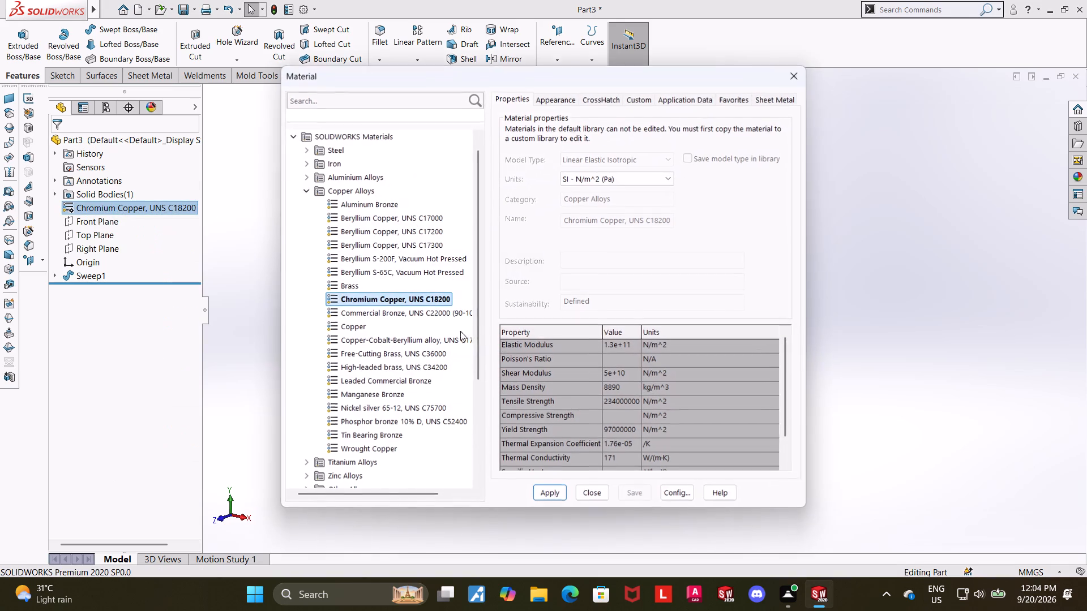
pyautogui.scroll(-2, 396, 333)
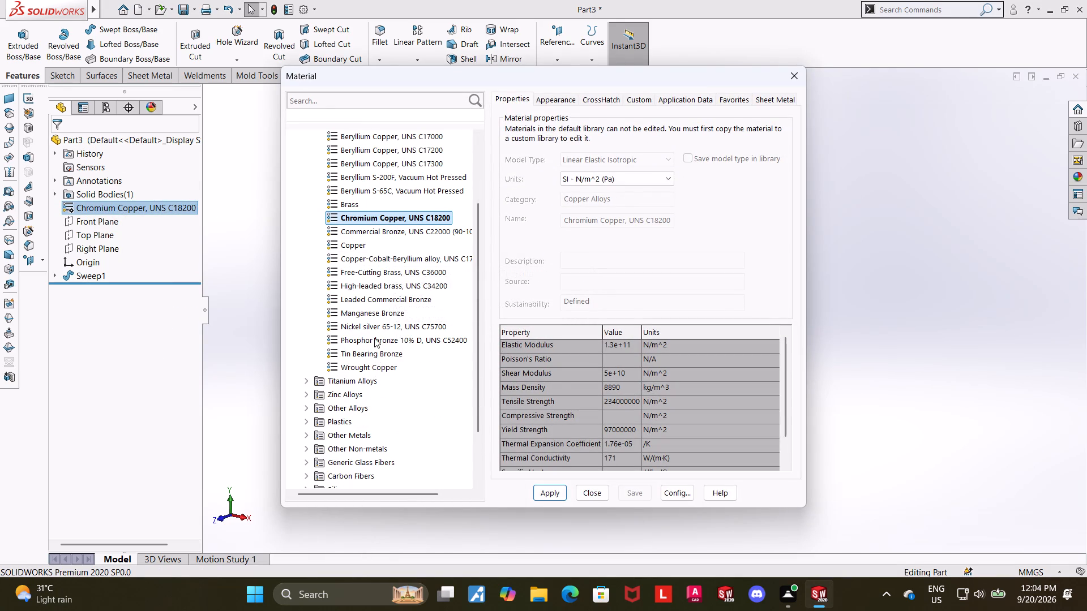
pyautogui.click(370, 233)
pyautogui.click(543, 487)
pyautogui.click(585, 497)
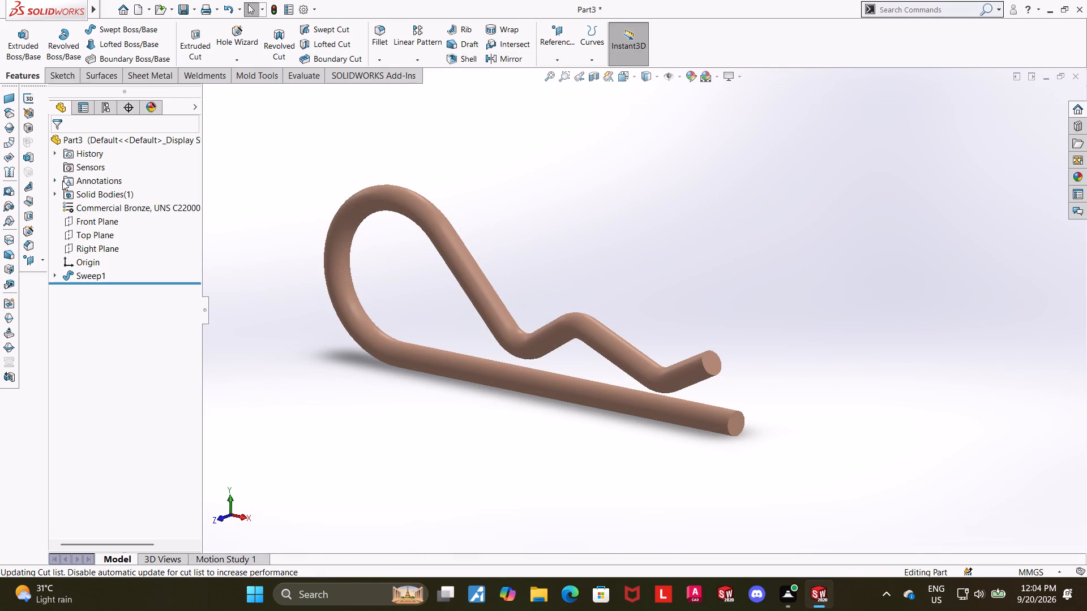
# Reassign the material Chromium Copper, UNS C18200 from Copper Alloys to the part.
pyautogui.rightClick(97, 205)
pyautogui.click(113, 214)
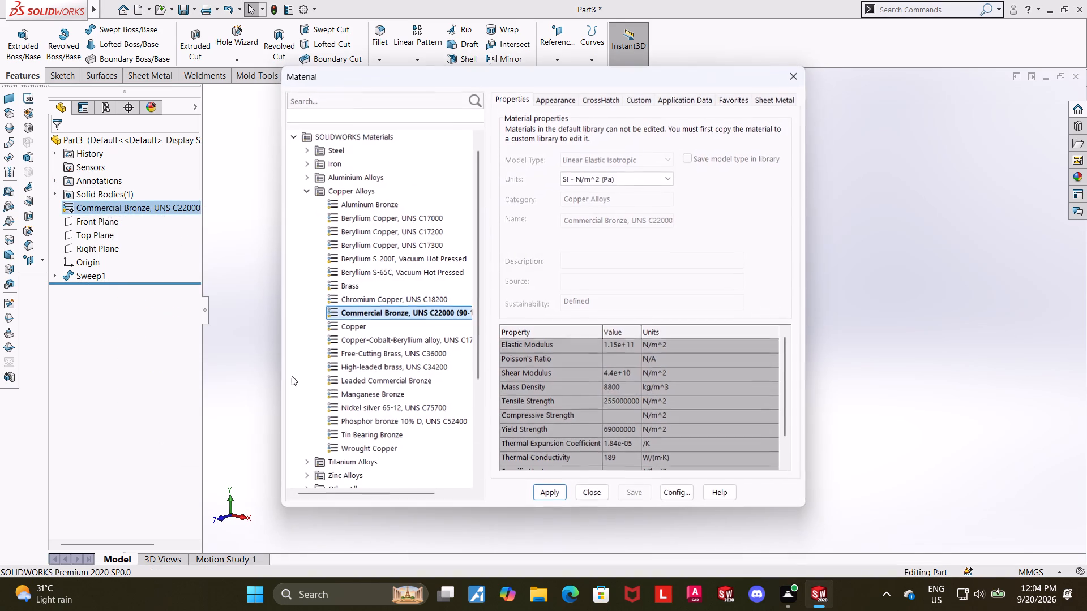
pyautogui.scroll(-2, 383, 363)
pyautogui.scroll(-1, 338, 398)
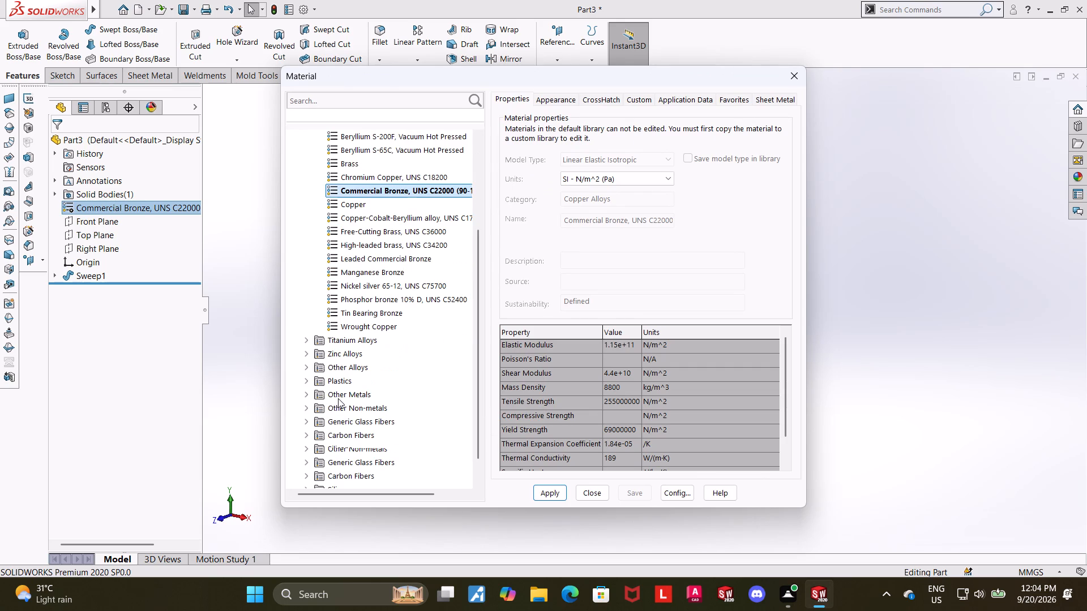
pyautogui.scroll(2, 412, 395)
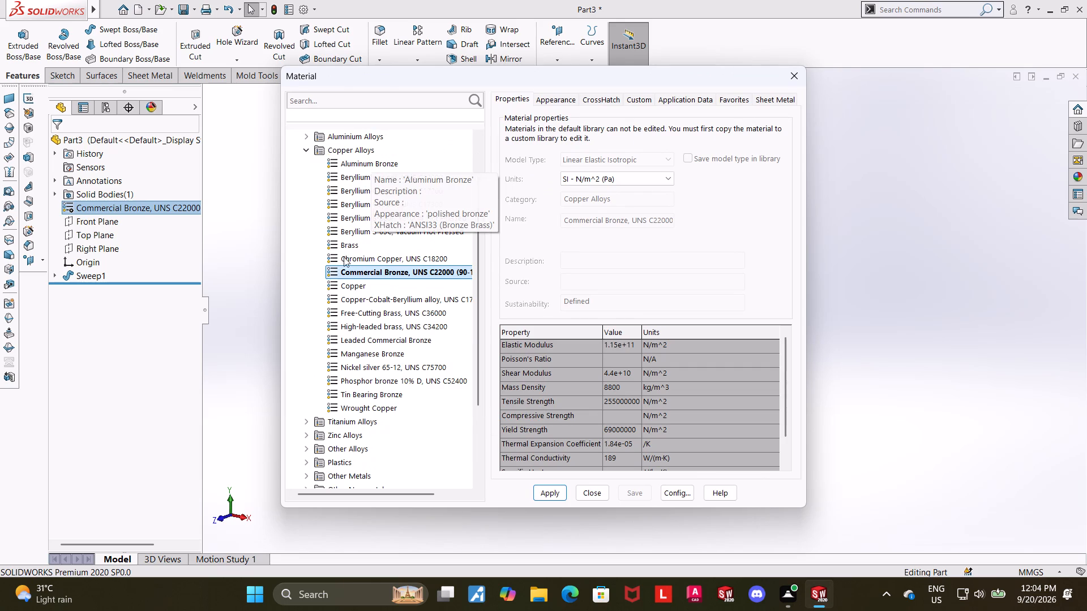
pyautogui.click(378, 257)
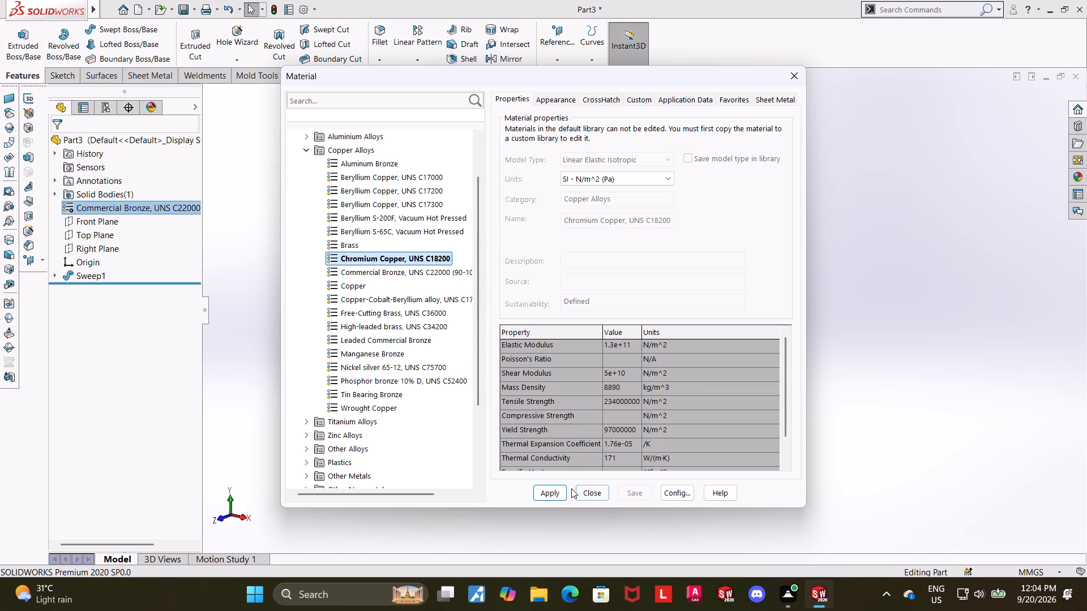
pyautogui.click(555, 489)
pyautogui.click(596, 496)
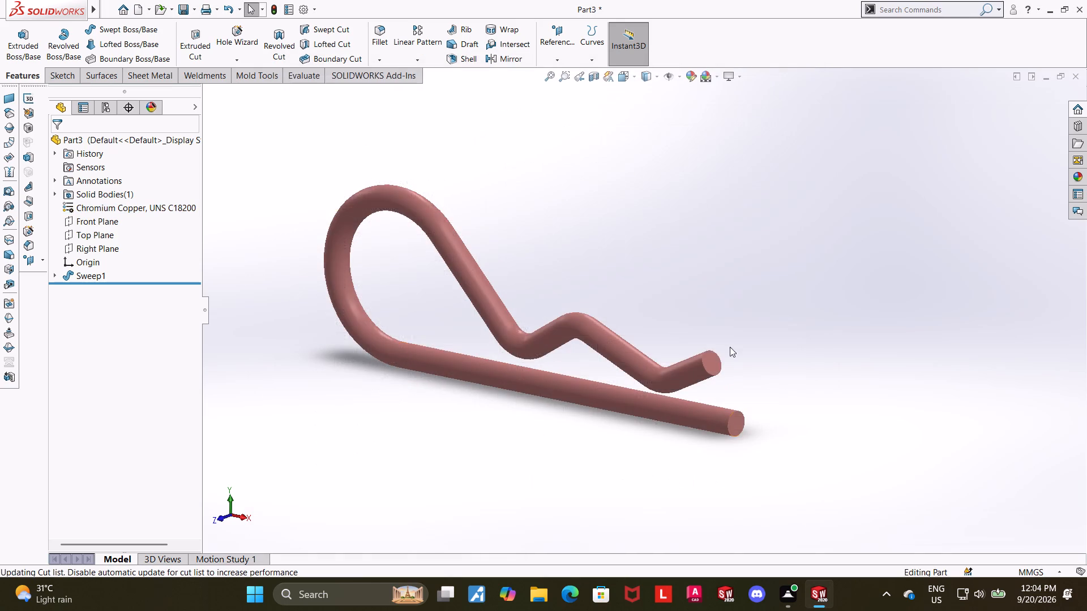
# Edit the part's brushed copper appearance, trying burnished copper and choosing polished copper from the Copper metals.
pyautogui.scroll(1, 461, 300)
pyautogui.scroll(-1, 425, 387)
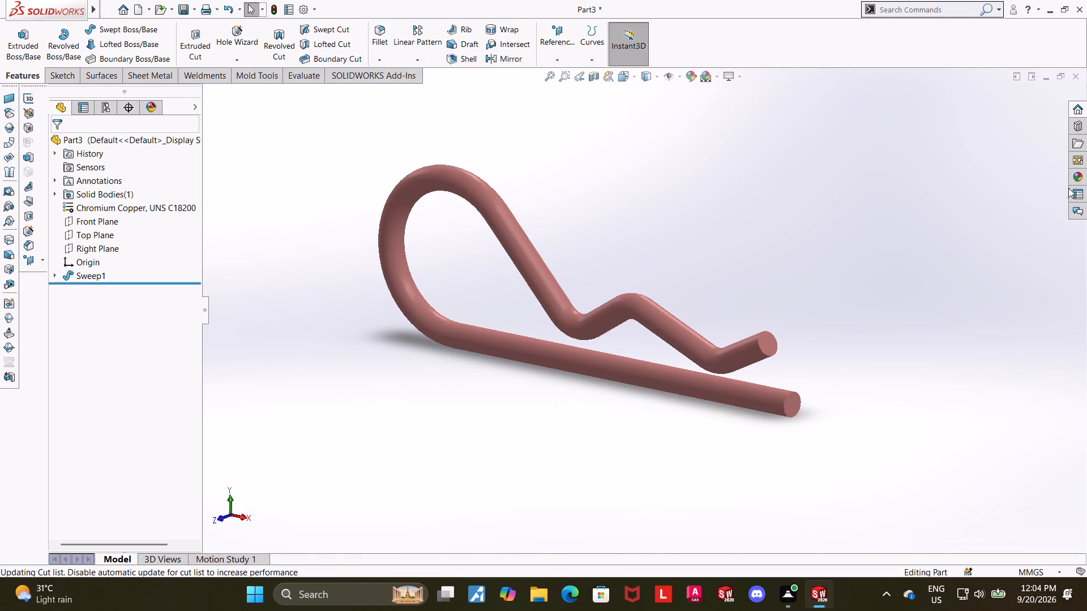
pyautogui.click(157, 105)
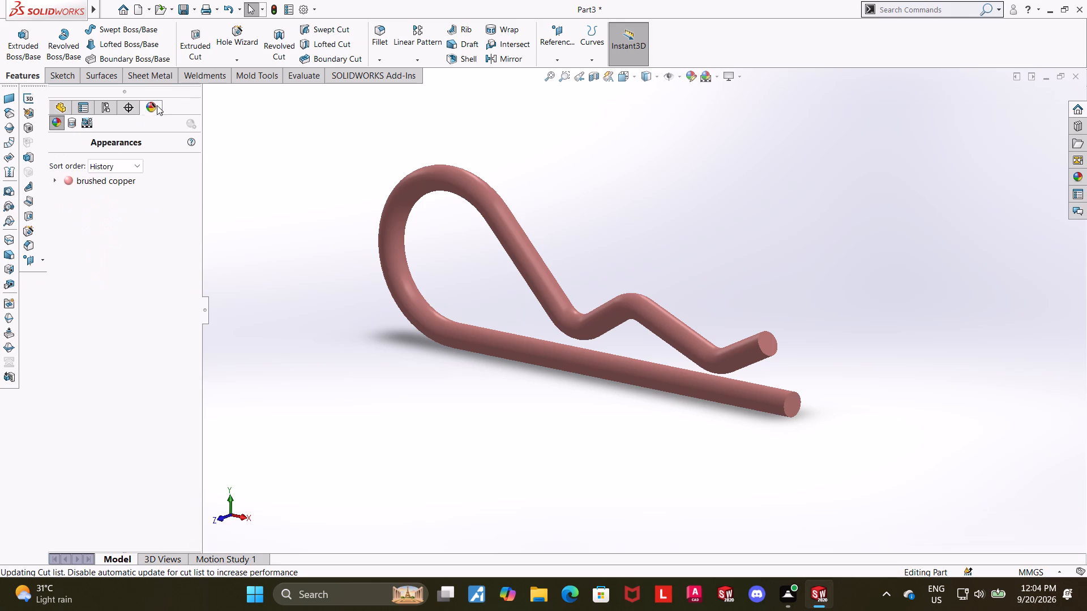
pyautogui.click(93, 181)
pyautogui.rightClick(93, 181)
pyautogui.rightClick(93, 181)
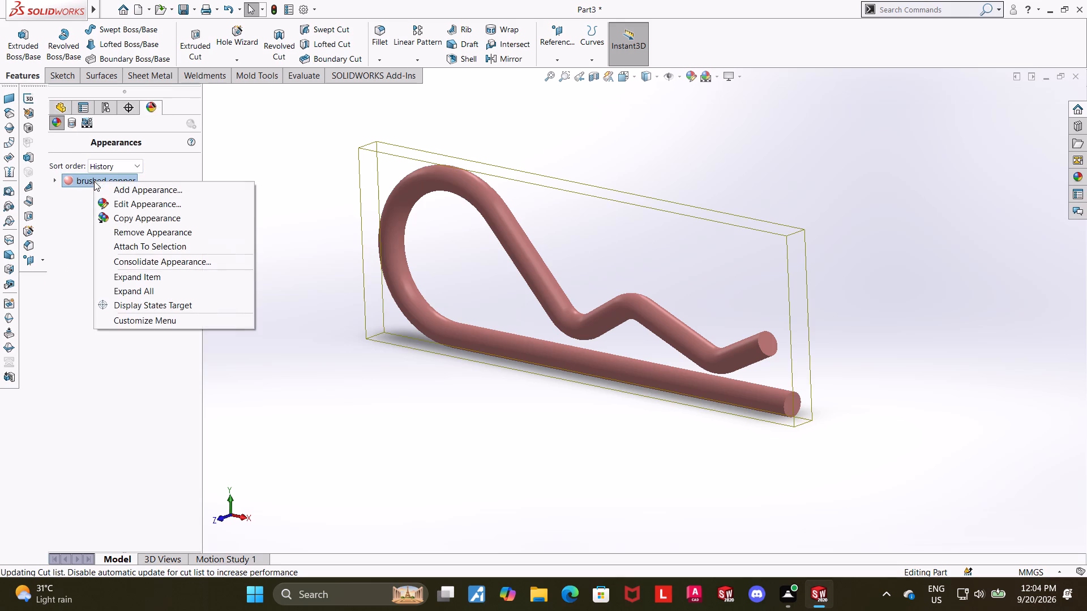
pyautogui.click(124, 208)
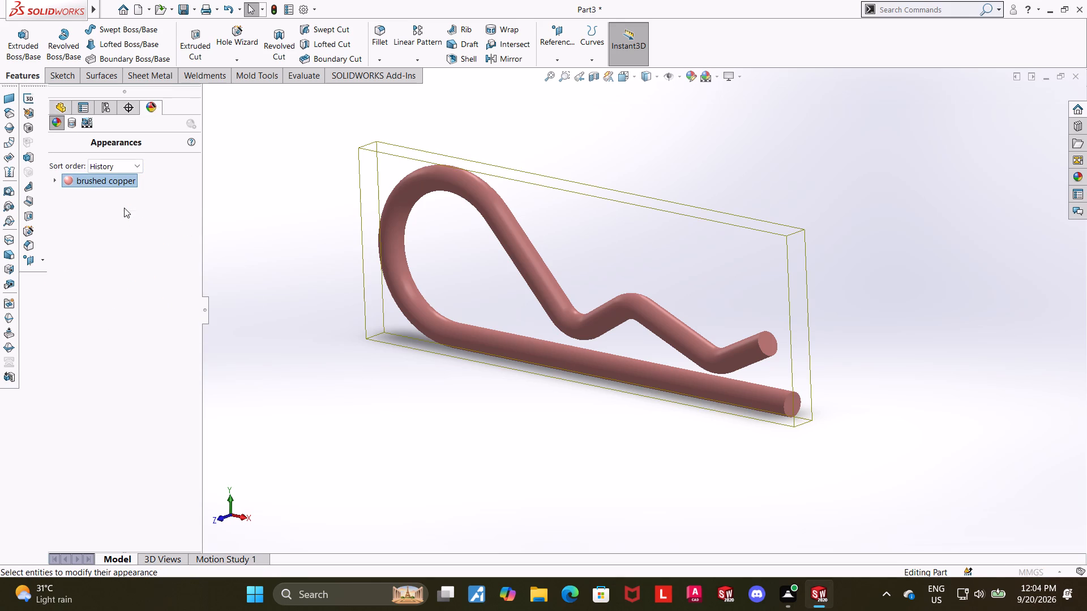
pyautogui.click(905, 317)
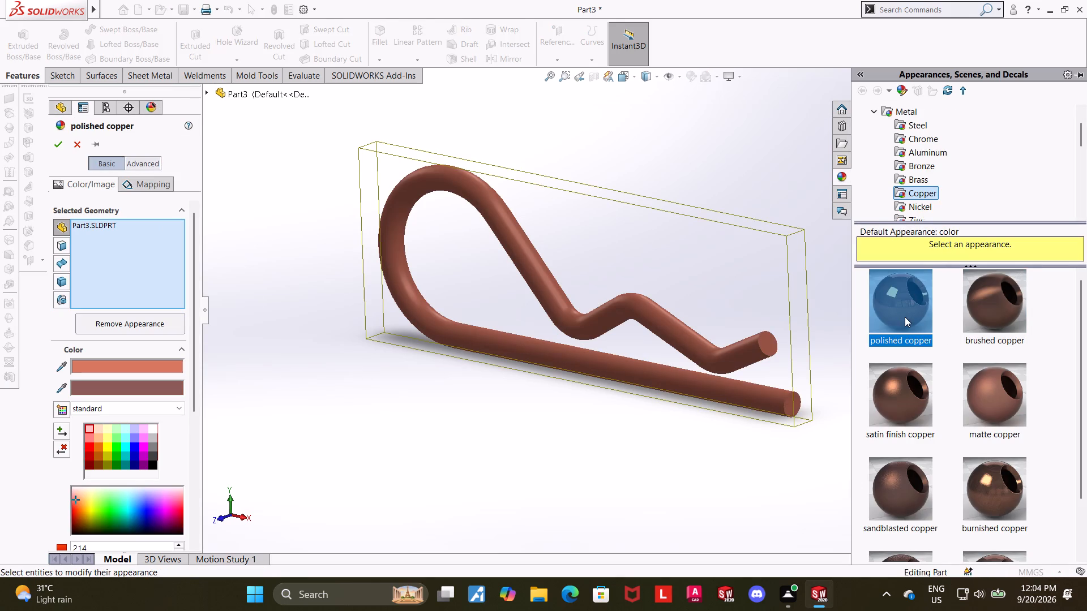
pyautogui.click(1001, 500)
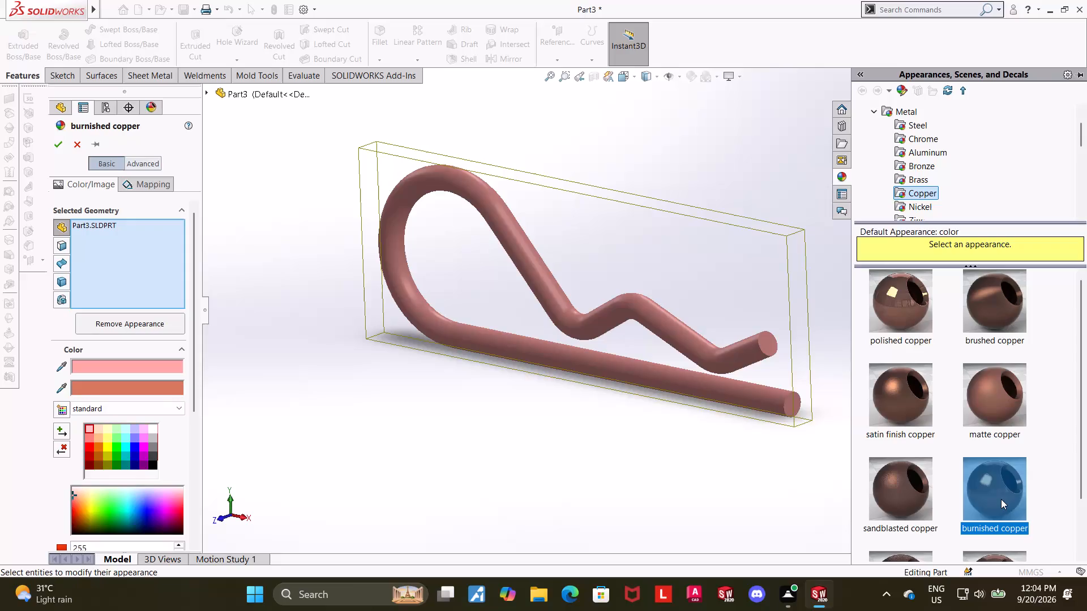
pyautogui.click(907, 324)
pyautogui.scroll(-1, 967, 375)
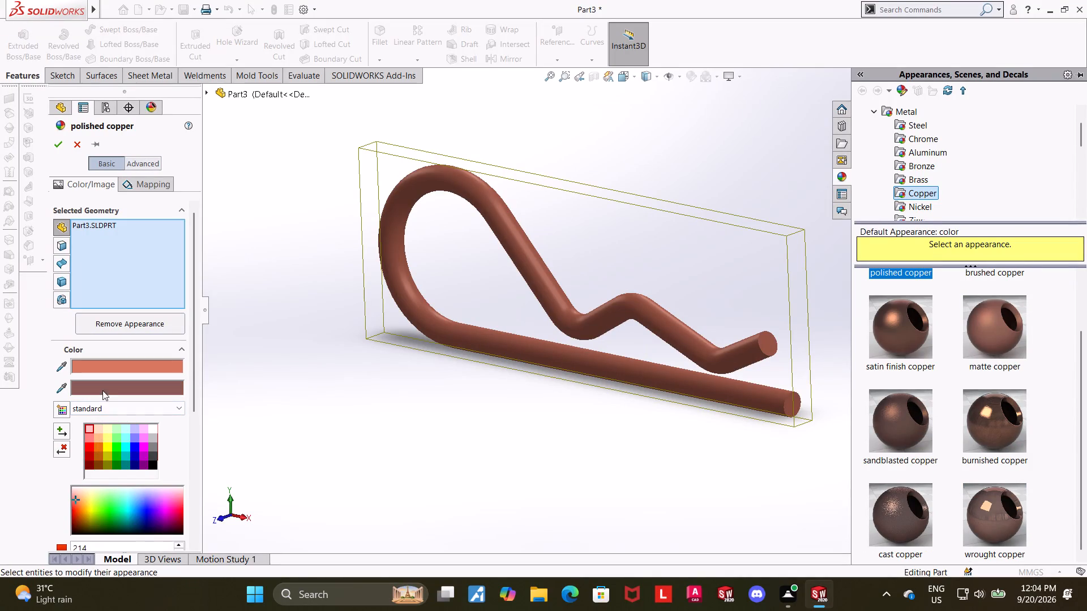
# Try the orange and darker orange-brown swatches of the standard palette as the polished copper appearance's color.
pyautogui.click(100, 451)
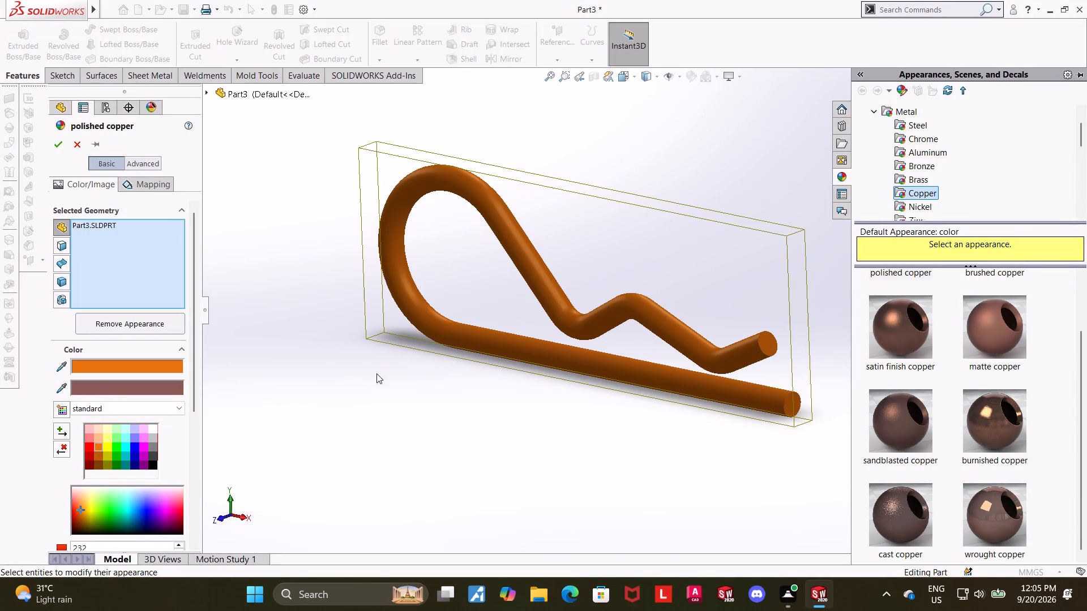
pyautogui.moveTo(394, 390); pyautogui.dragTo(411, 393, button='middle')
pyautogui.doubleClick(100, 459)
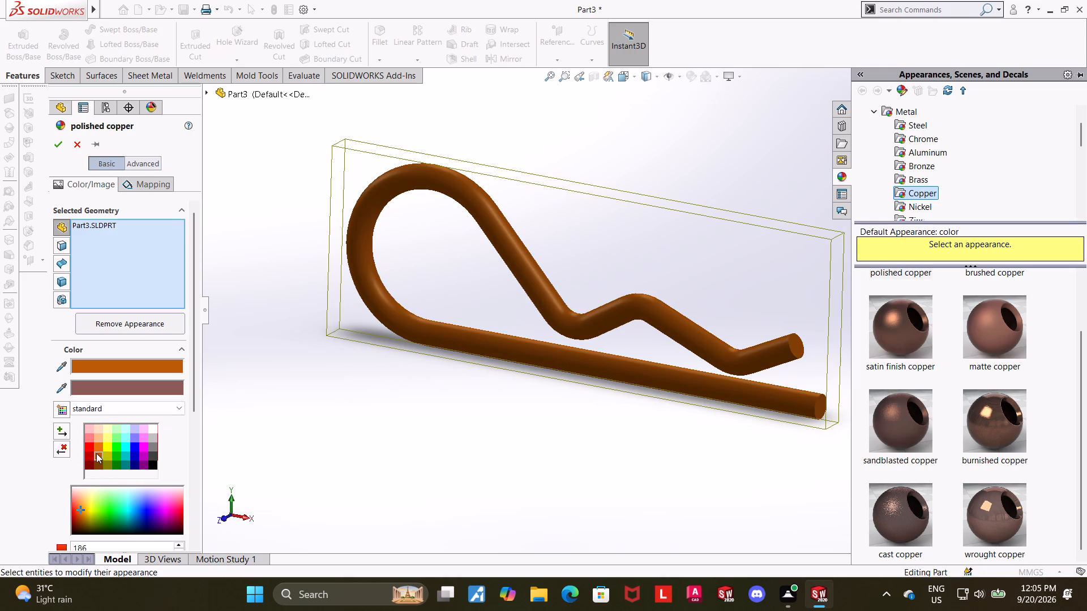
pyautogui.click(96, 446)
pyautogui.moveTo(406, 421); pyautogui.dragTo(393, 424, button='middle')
# Set the main color of the polished copper appearance to the bright orange among the basic colors.
pyautogui.click(82, 368)
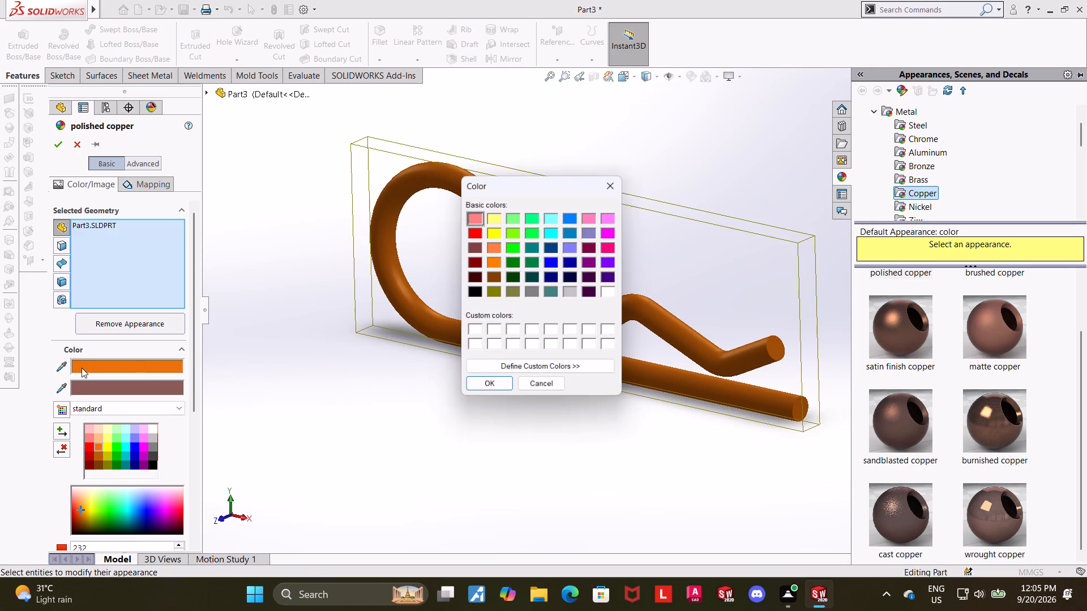
pyautogui.click(491, 260)
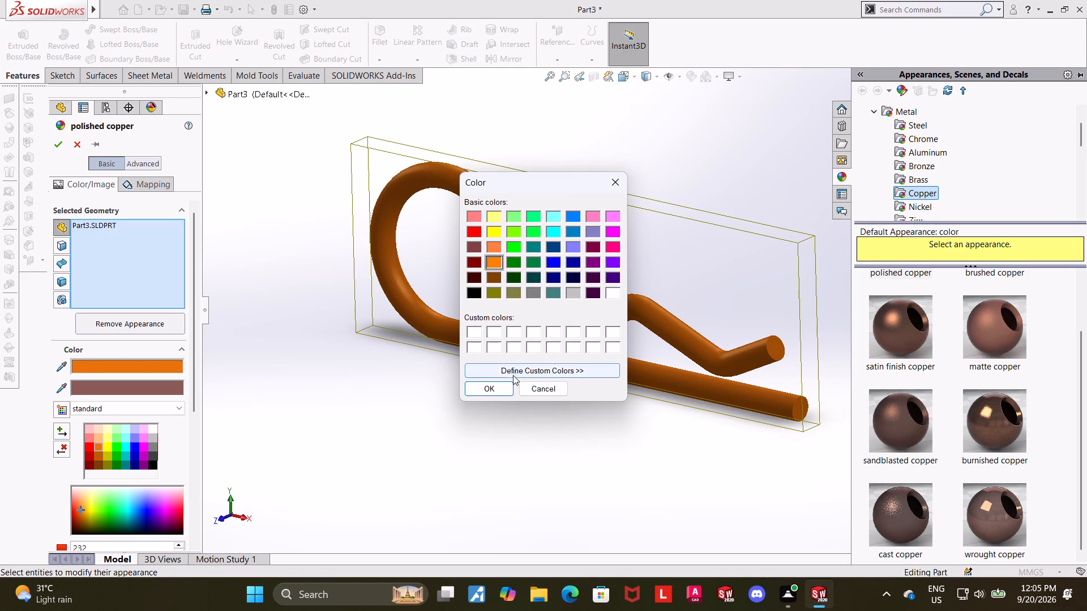
pyautogui.click(500, 389)
pyautogui.click(112, 369)
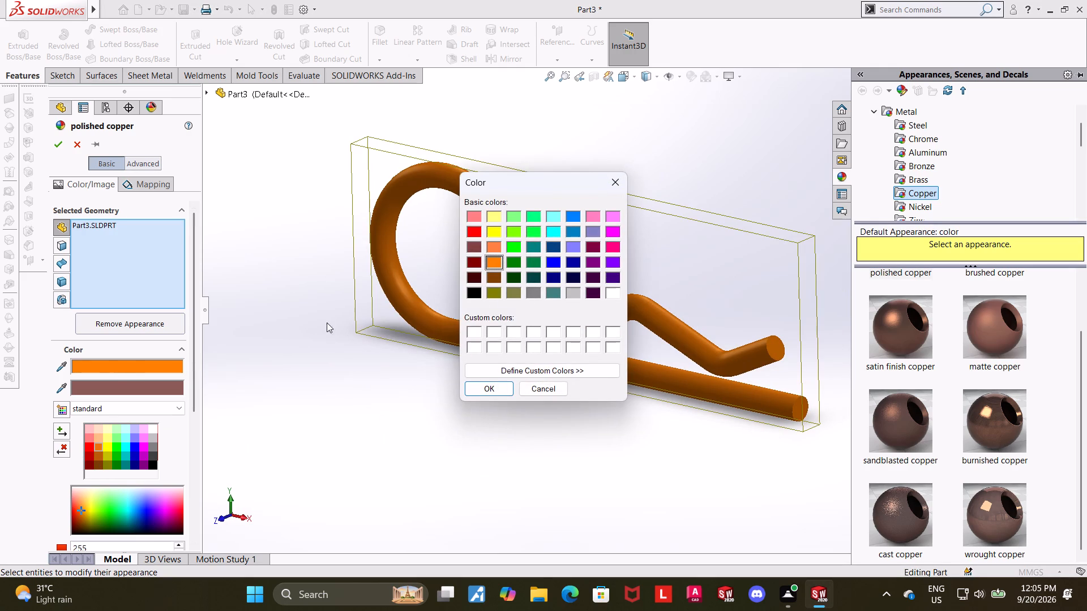
pyautogui.click(493, 261)
pyautogui.click(61, 384)
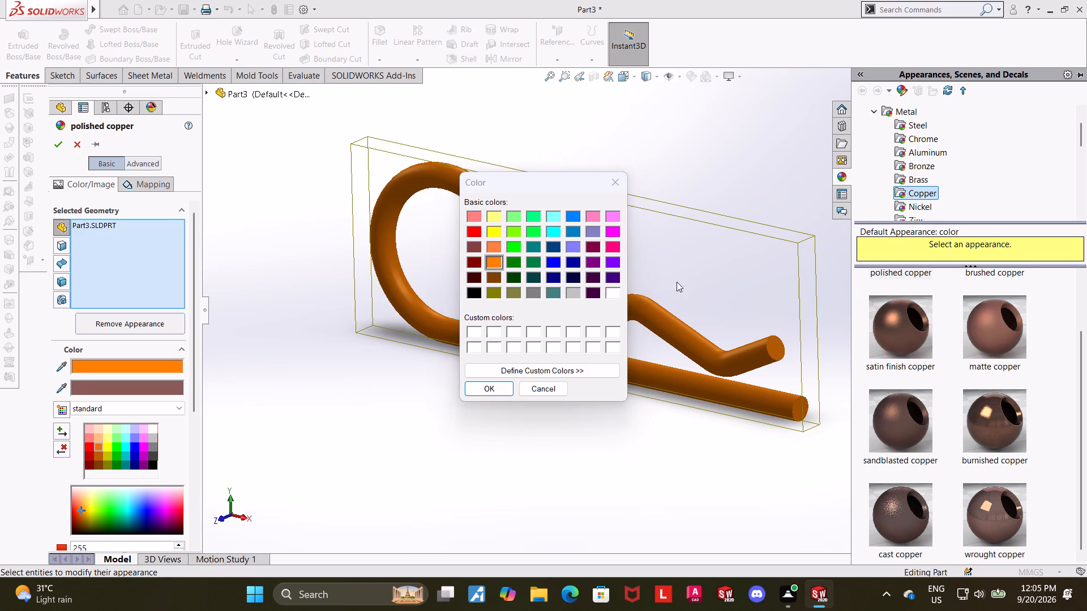
pyautogui.click(500, 382)
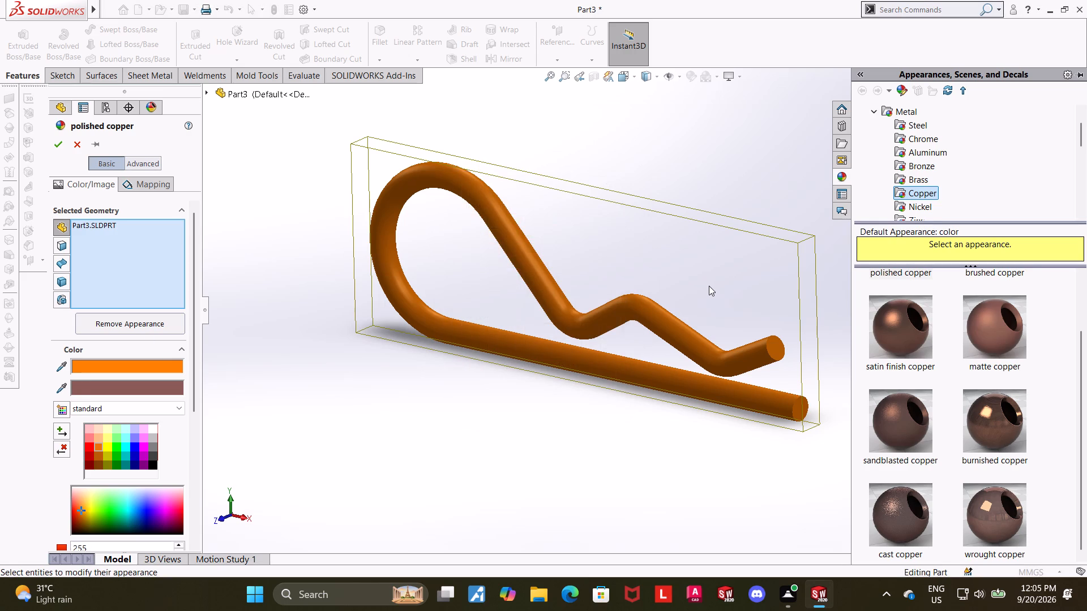
# Examine the available copper appearances and the advanced surface finish settings of the polished copper appearance.
pyautogui.scroll(-1, 710, 286)
pyautogui.scroll(2, 710, 286)
pyautogui.scroll(-9, 990, 395)
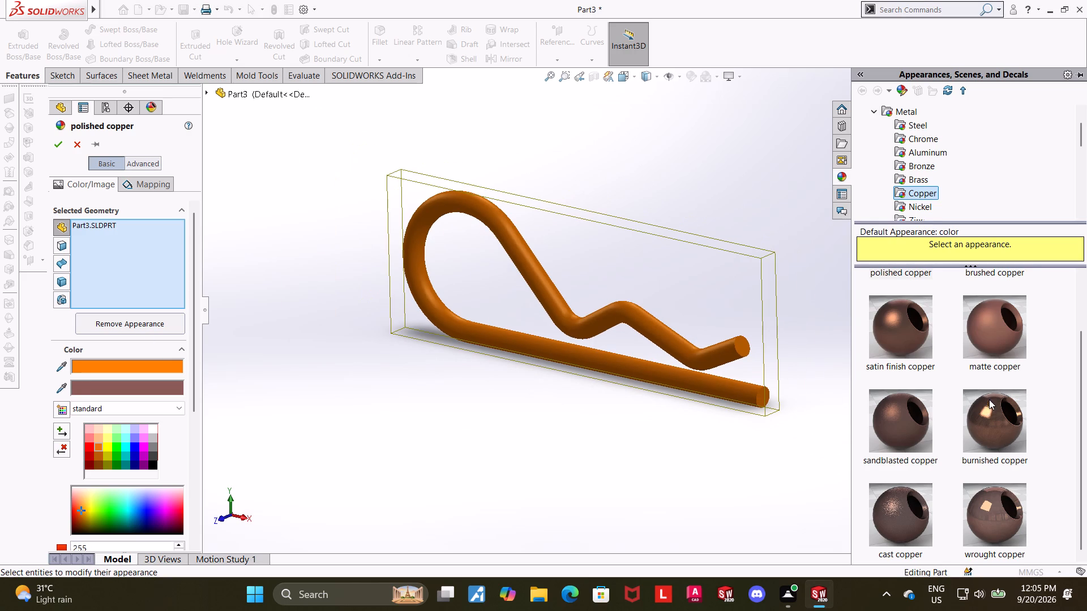
pyautogui.scroll(5, 989, 394)
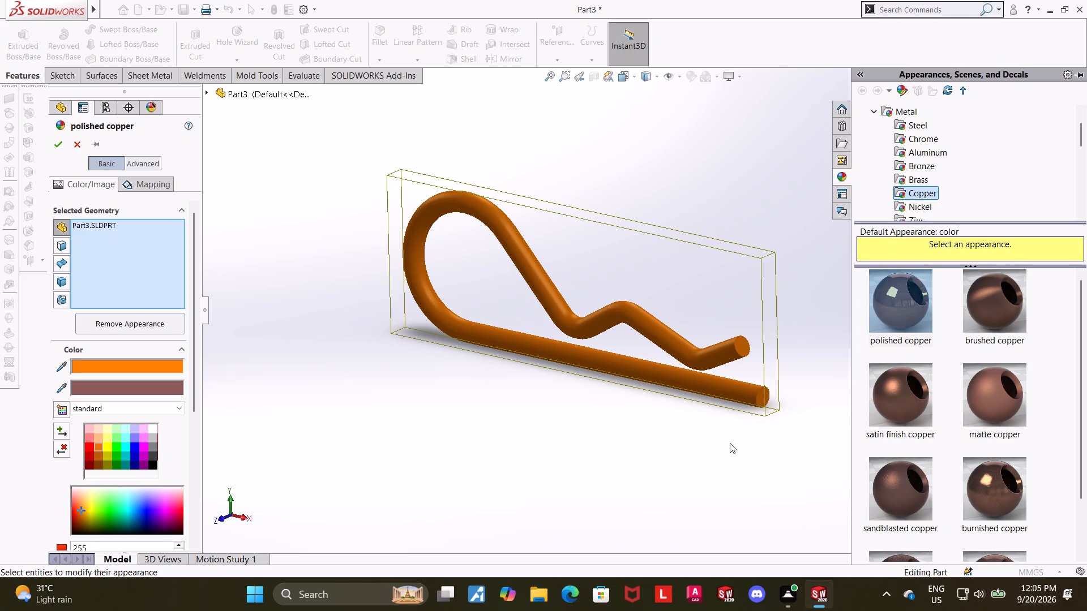
pyautogui.scroll(-10, 962, 437)
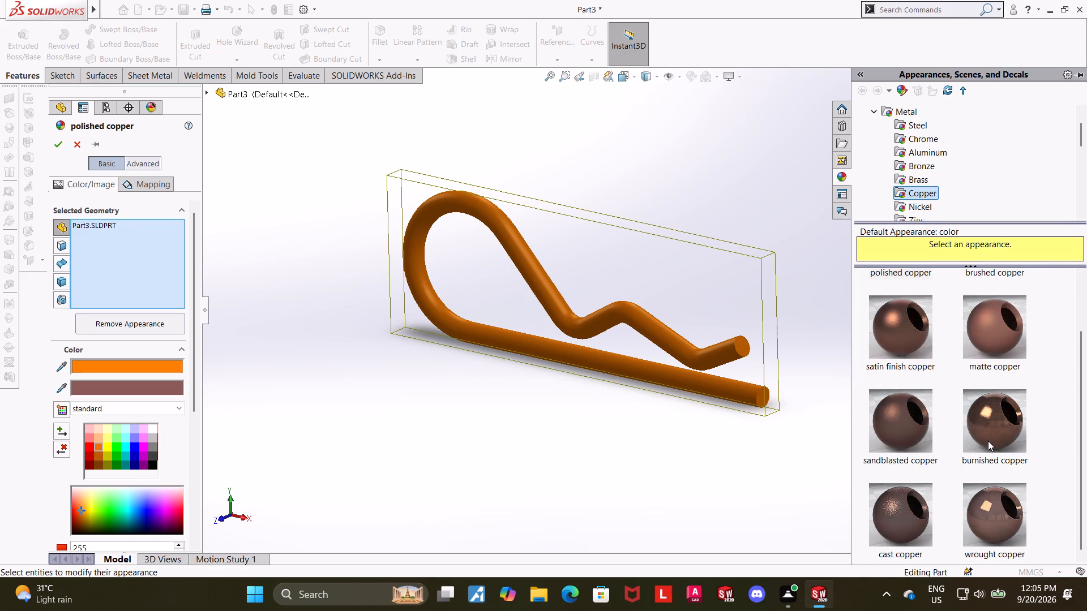
pyautogui.scroll(6, 988, 441)
pyautogui.click(703, 481)
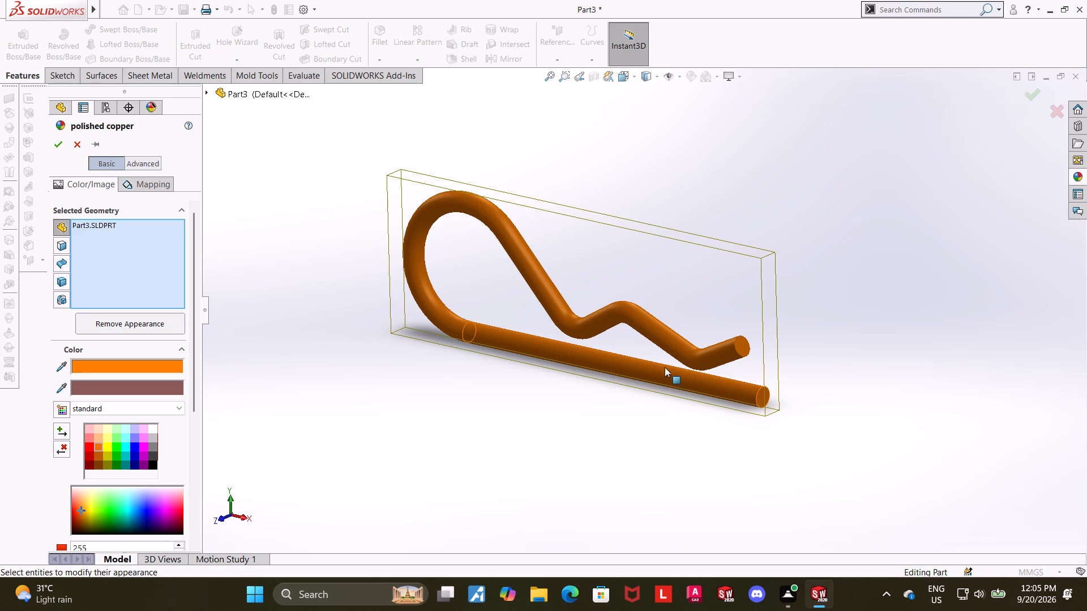
pyautogui.click(142, 167)
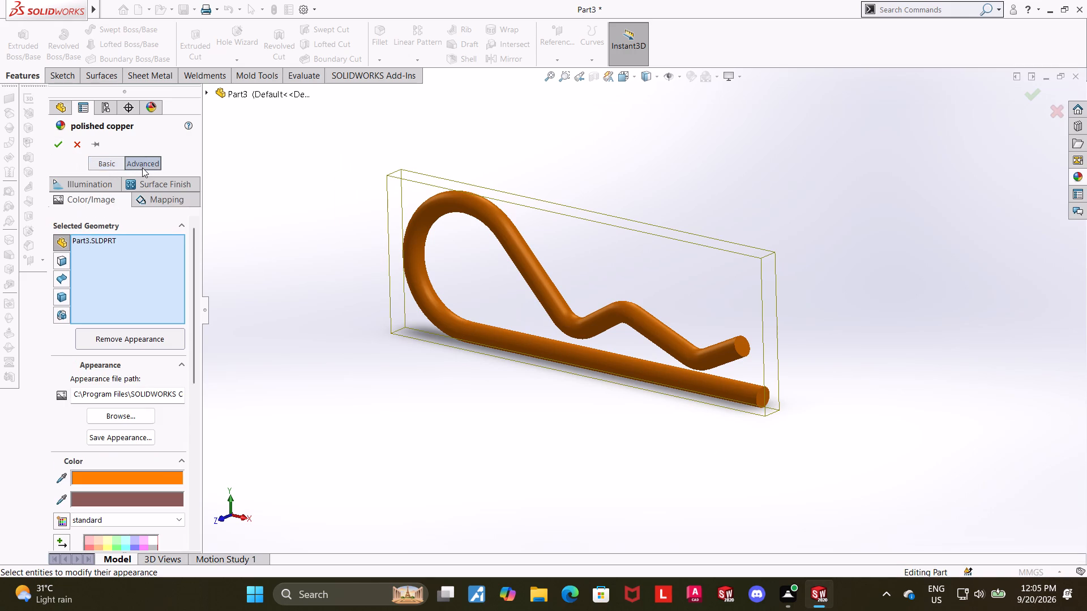
pyautogui.click(164, 179)
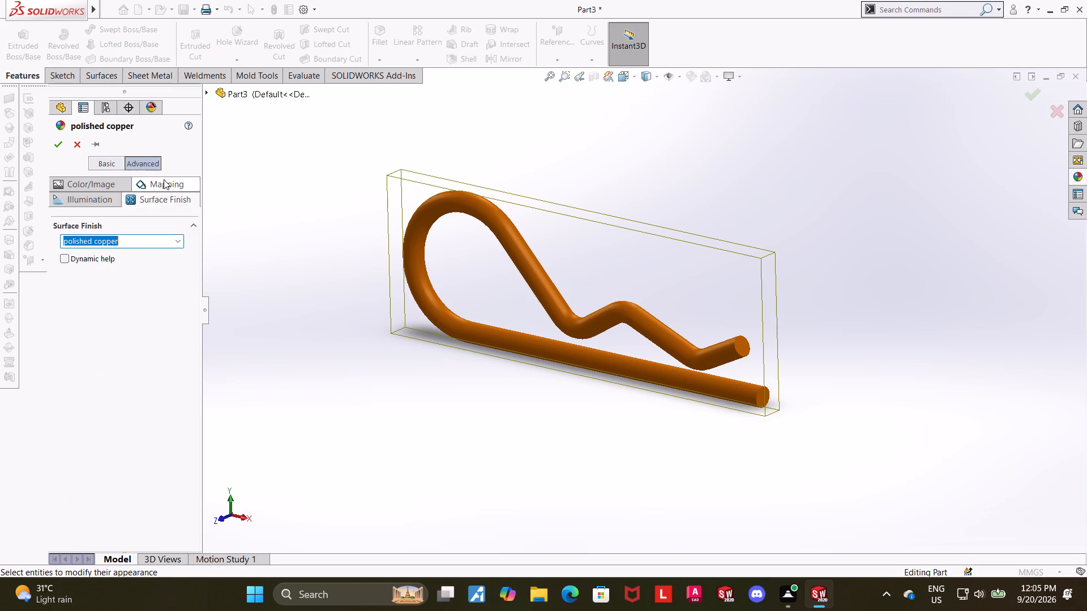
pyautogui.click(104, 156)
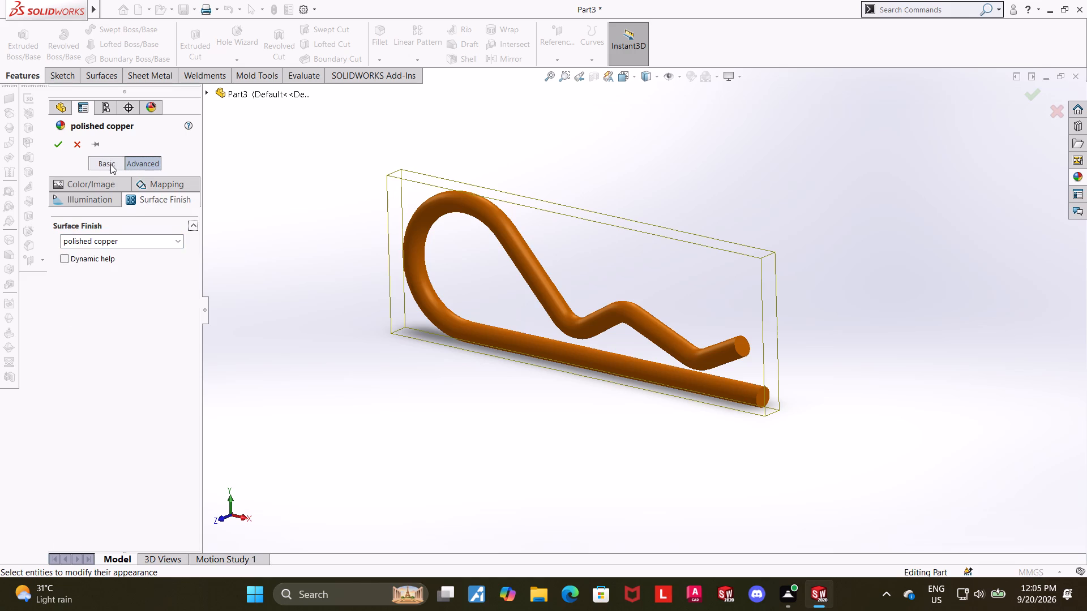
pyautogui.click(110, 164)
# Accept the orange polished copper appearance for the whole part.
pyautogui.click(57, 142)
pyautogui.click(318, 423)
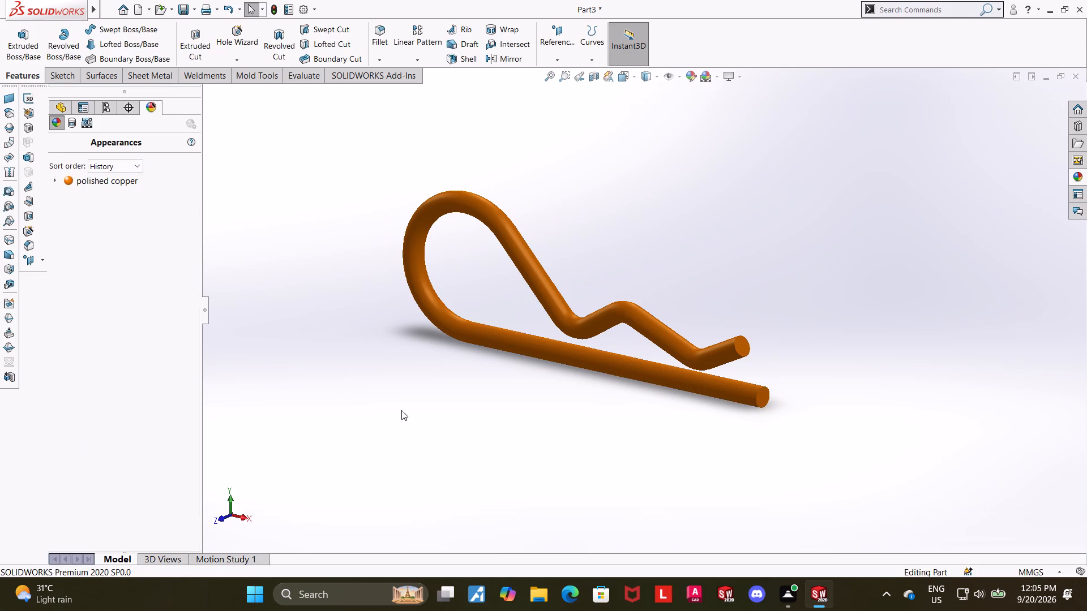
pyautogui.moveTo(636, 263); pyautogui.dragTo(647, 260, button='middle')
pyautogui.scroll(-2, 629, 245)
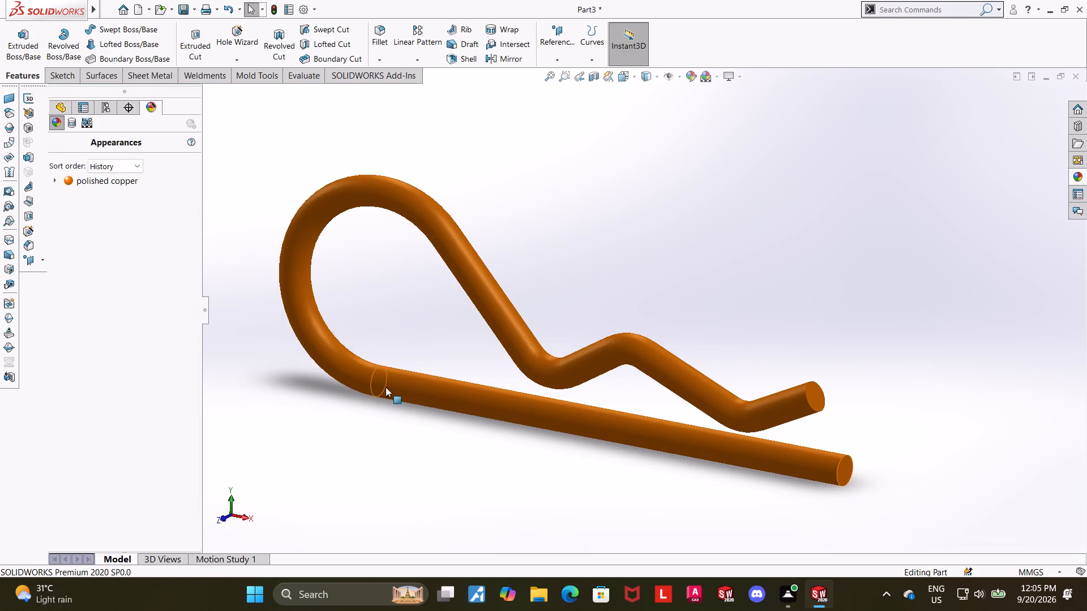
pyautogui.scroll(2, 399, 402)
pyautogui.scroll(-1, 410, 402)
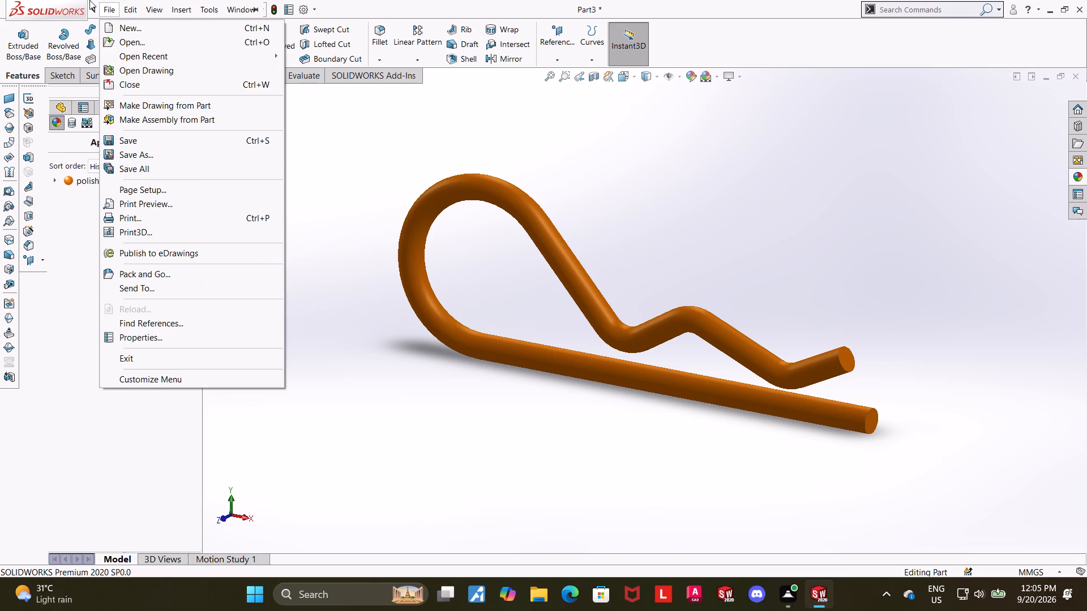
# Save the part as a SOLIDWORKS Part named R clip in the Downloads folder.
pyautogui.click(134, 155)
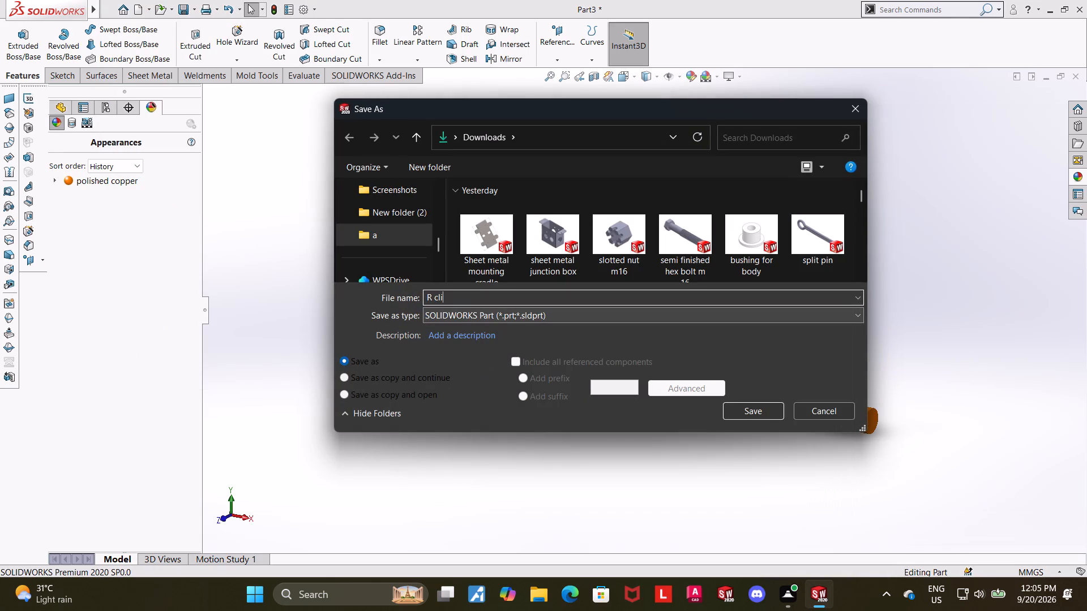
pyautogui.click(738, 411)
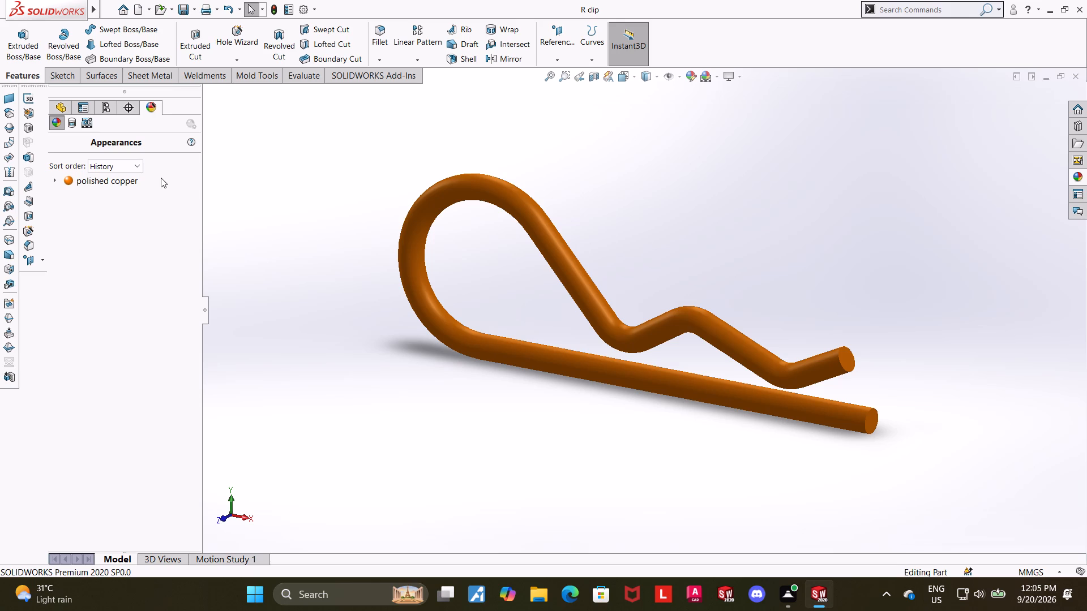
# Return to the feature tree and save a copy of the R clip part in Adobe Portable Document Format (*.pdf).
pyautogui.click(56, 106)
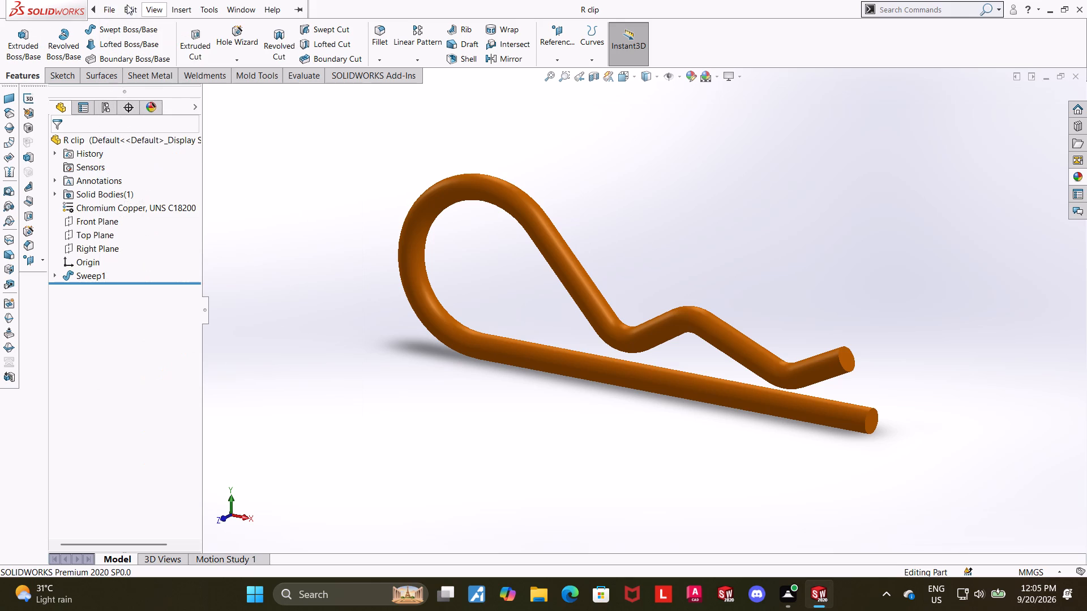
pyautogui.click(136, 153)
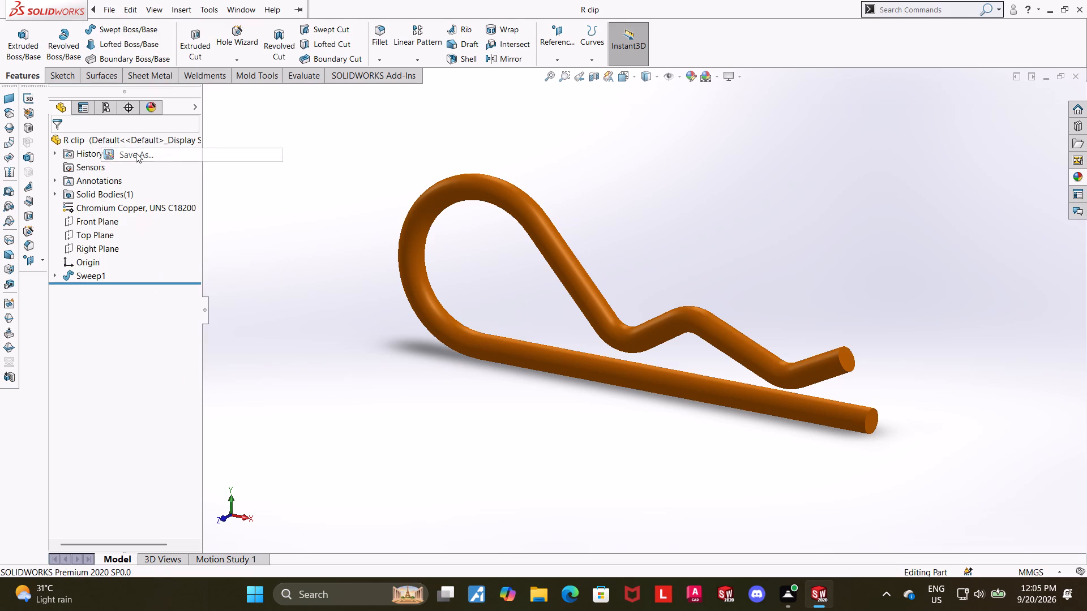
pyautogui.click(460, 317)
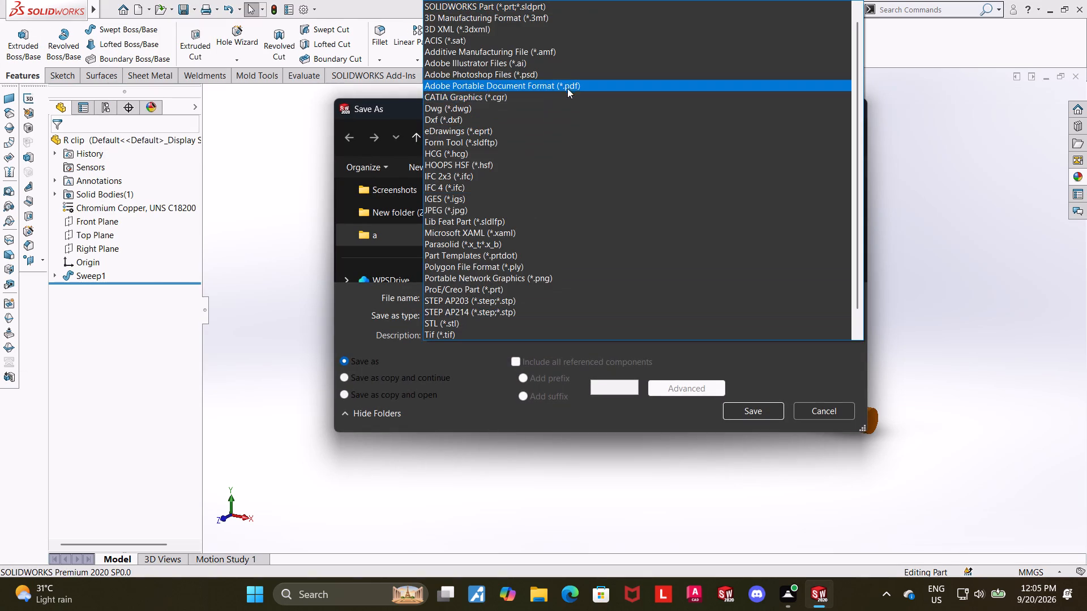
pyautogui.click(567, 87)
pyautogui.click(742, 425)
pyautogui.click(745, 434)
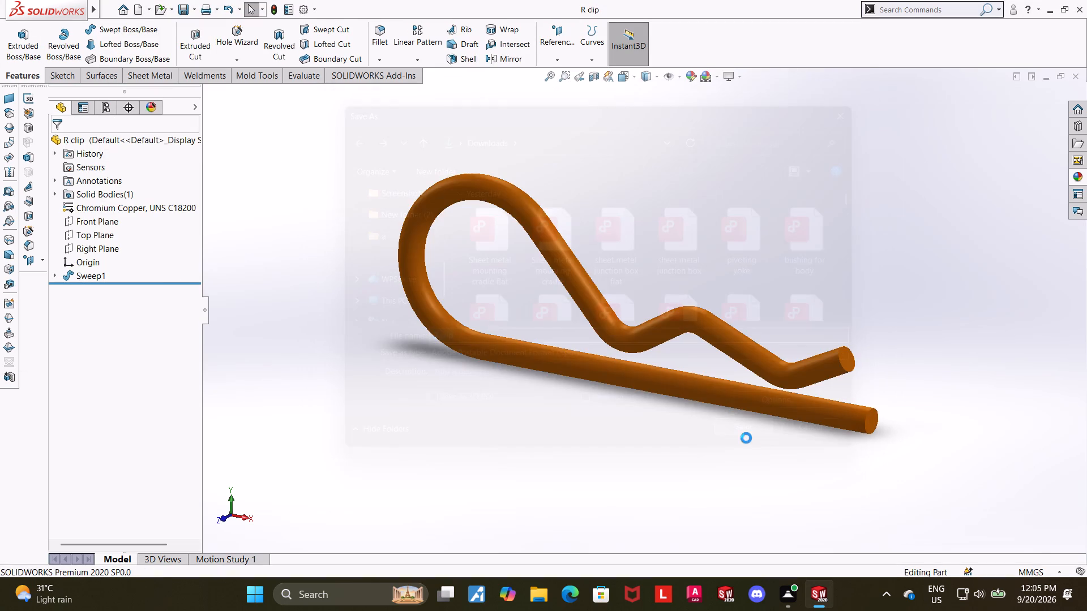